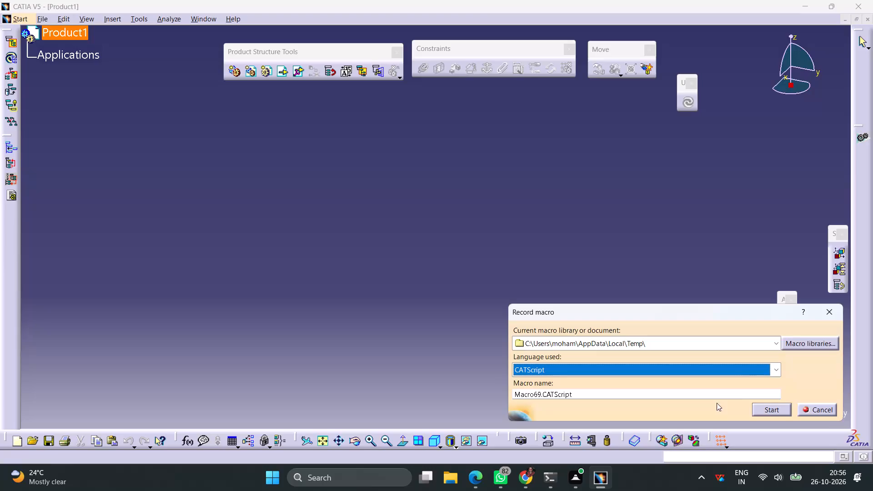
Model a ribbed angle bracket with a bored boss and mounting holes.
Start recording the macro Macro69.CATScript with CATScript as the language.
click(768, 407)
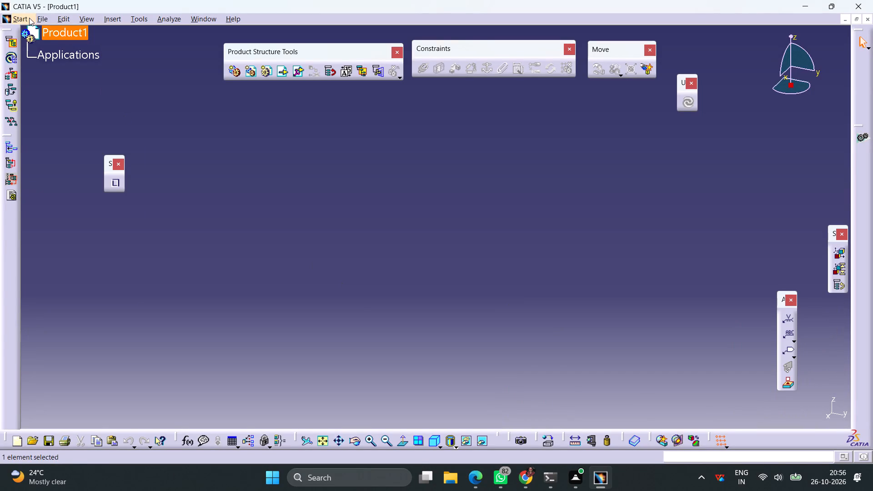
Switch to the Part Design workbench to add a new part to Product1.
click(29, 18)
click(169, 66)
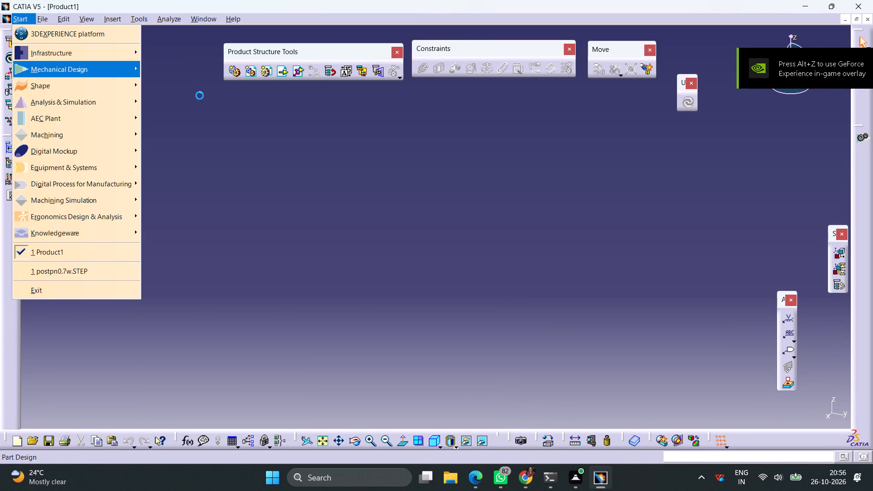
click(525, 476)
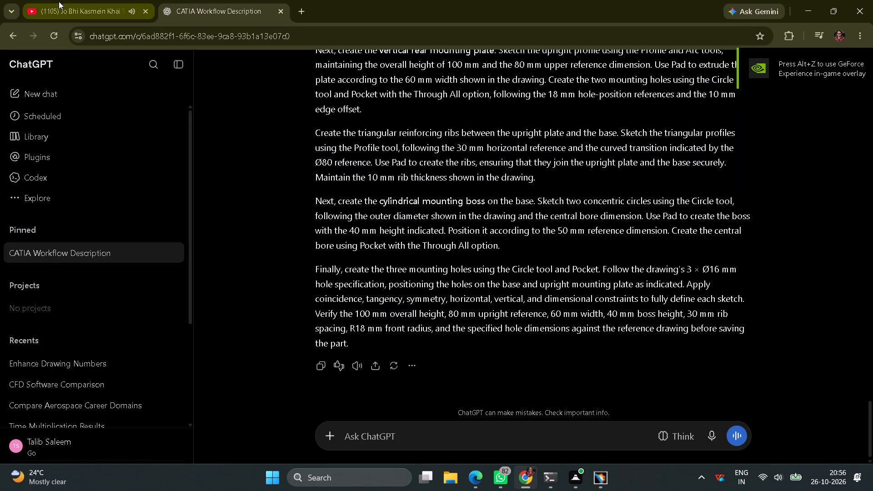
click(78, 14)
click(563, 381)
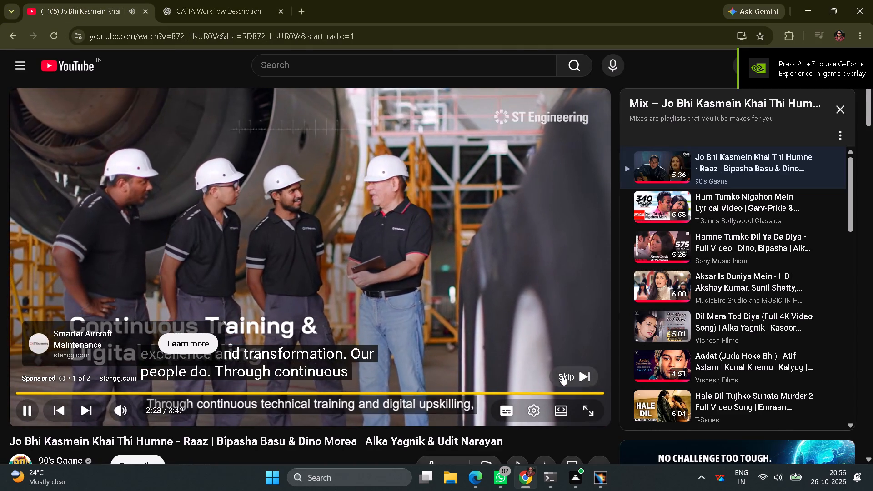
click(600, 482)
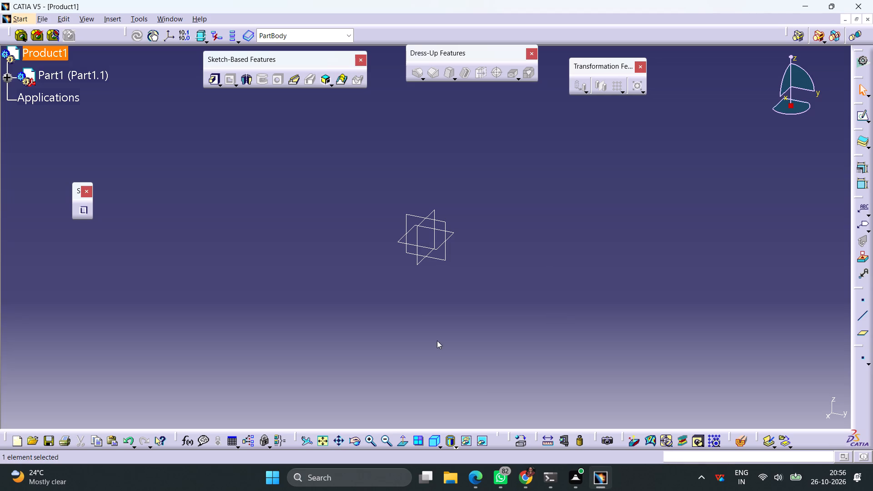
Open a sketch on the zx plane and draw a vertical line up from the origin, dimensioned to 100 mm.
click(421, 263)
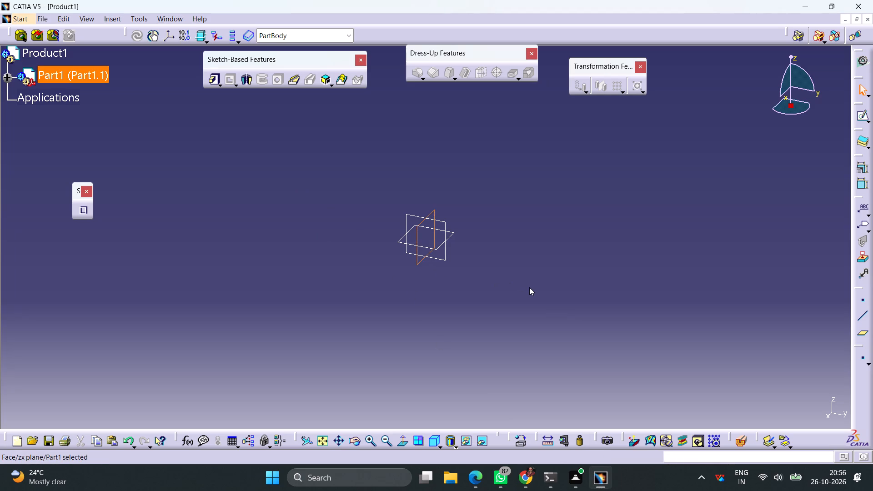
click(858, 117)
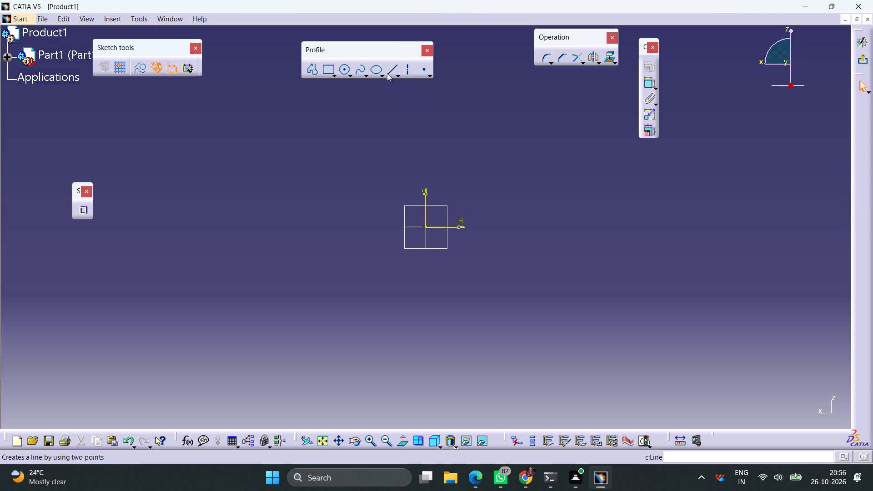
click(387, 73)
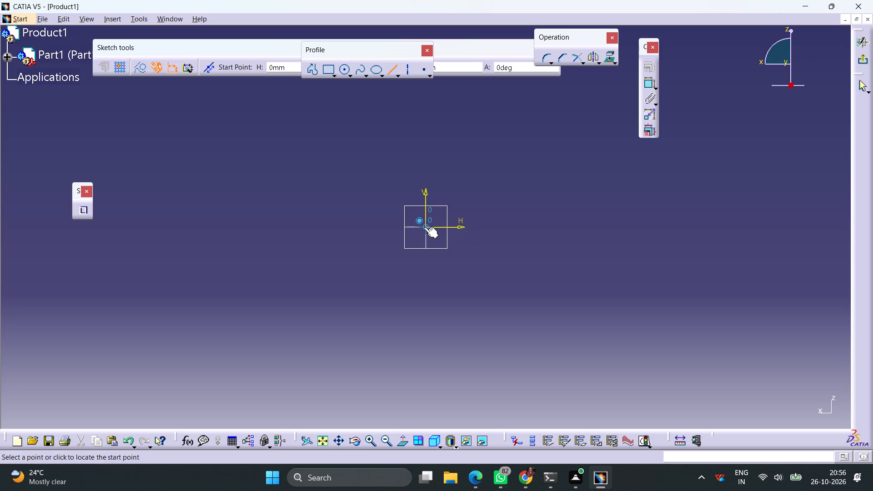
click(424, 227)
click(426, 146)
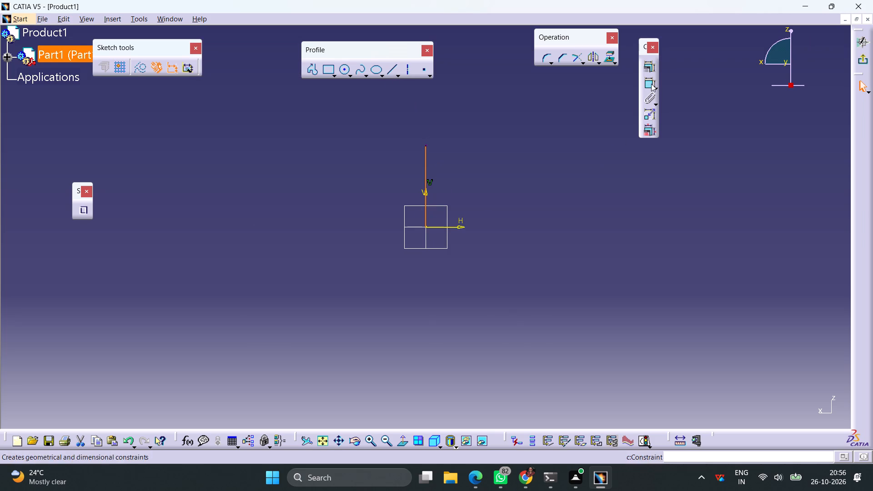
click(651, 84)
click(488, 209)
double_click(491, 205)
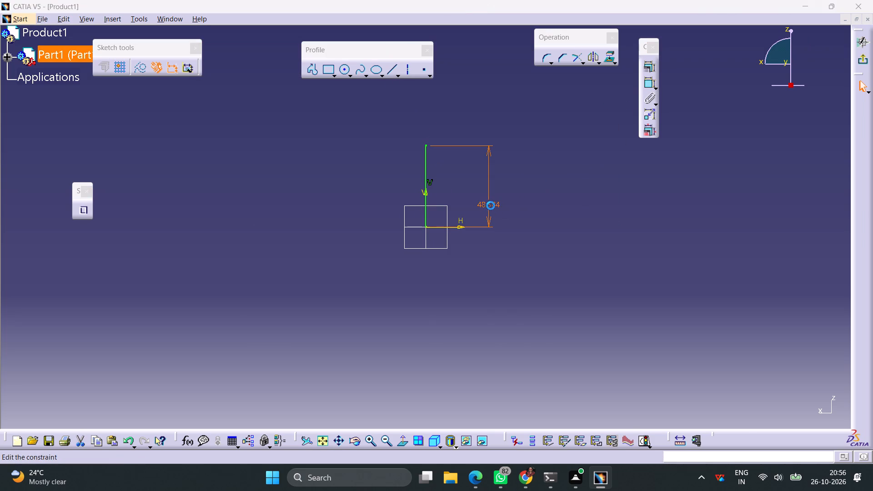
text(100)
key(Return)
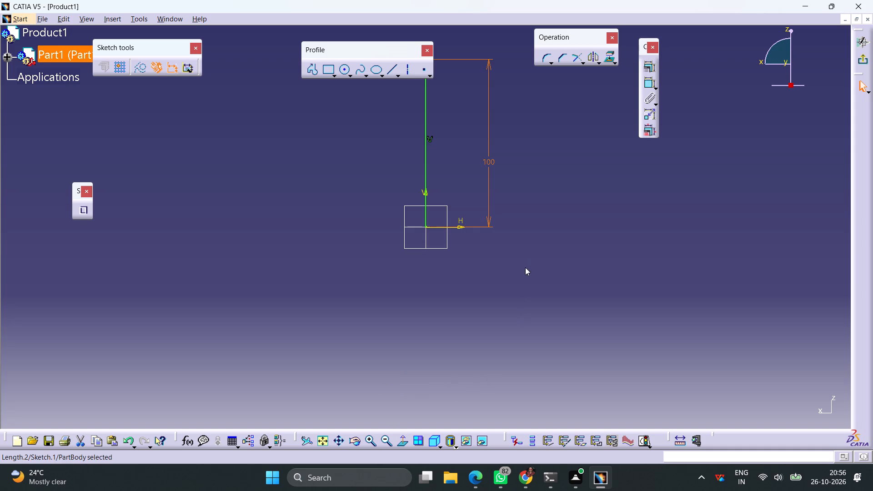
Draw a horizontal line from the vertical line's upper end toward negative H and dimension it to 18 mm.
middle_drag(540, 239, 547, 304)
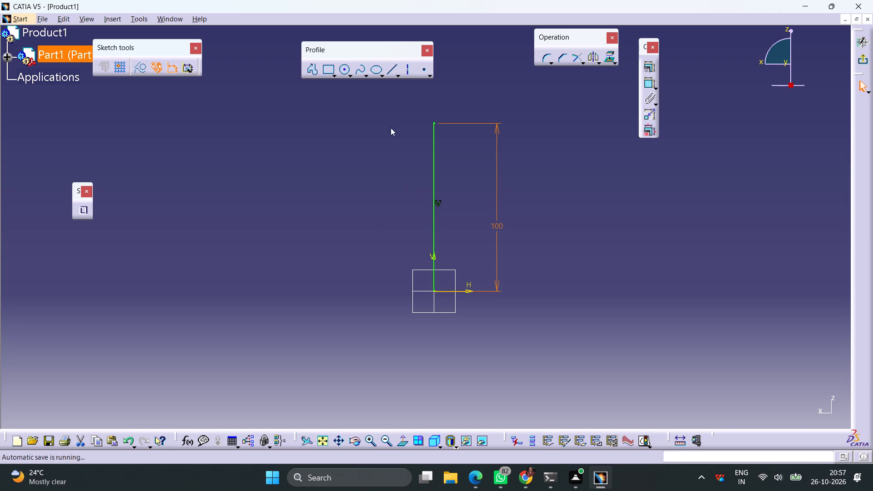
click(388, 65)
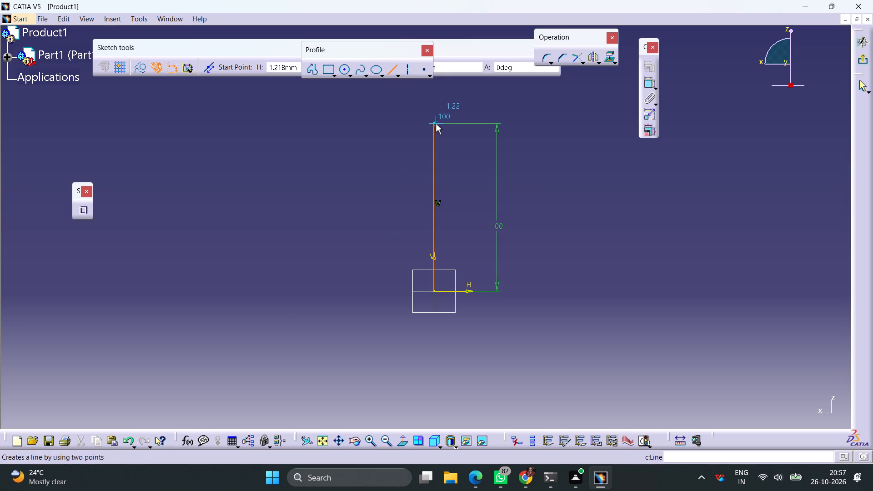
click(434, 123)
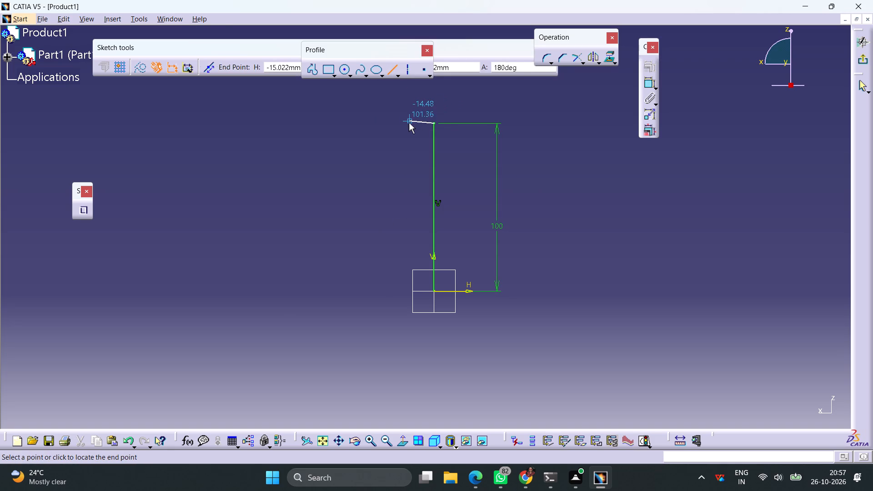
click(409, 123)
click(646, 85)
click(504, 100)
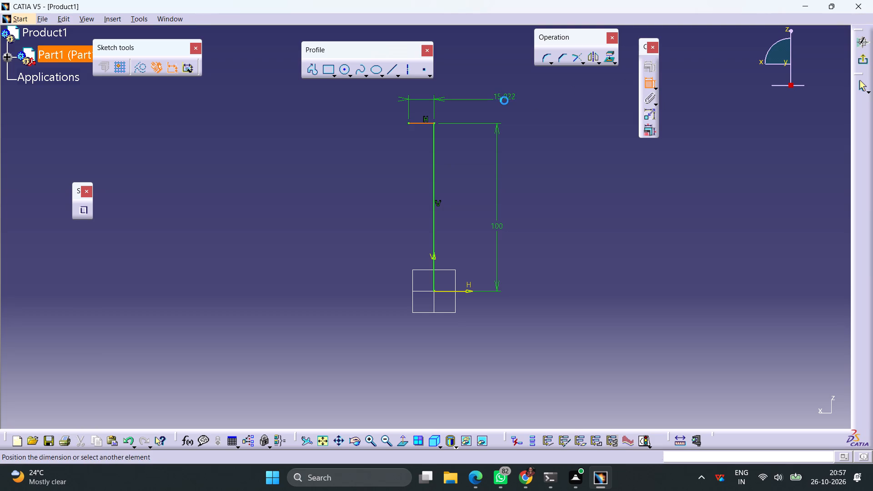
double_click(507, 97)
text(18)
key(Return)
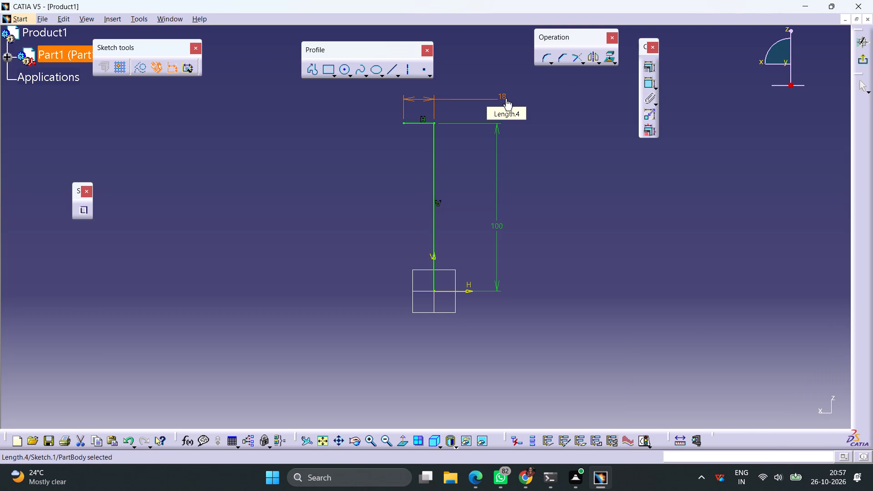
click(596, 190)
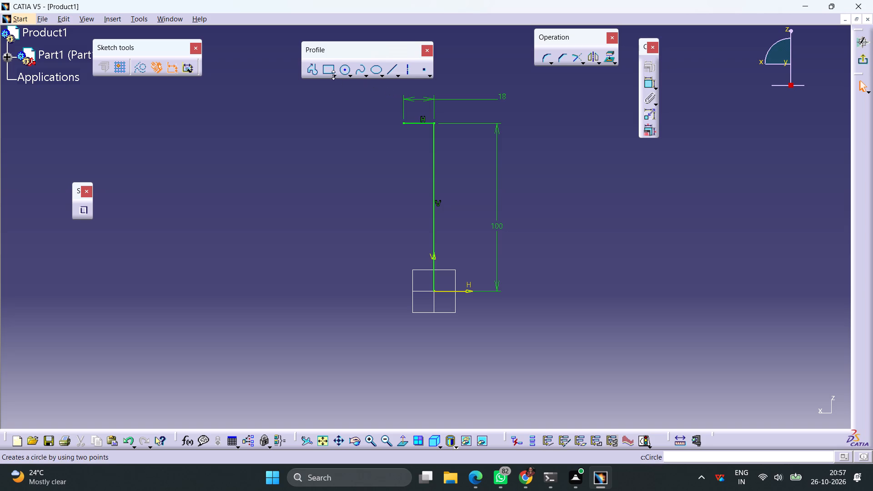
Close the rectangular profile with a second vertical line down to the H axis and a bottom line to the origin, and exit the sketch.
click(391, 71)
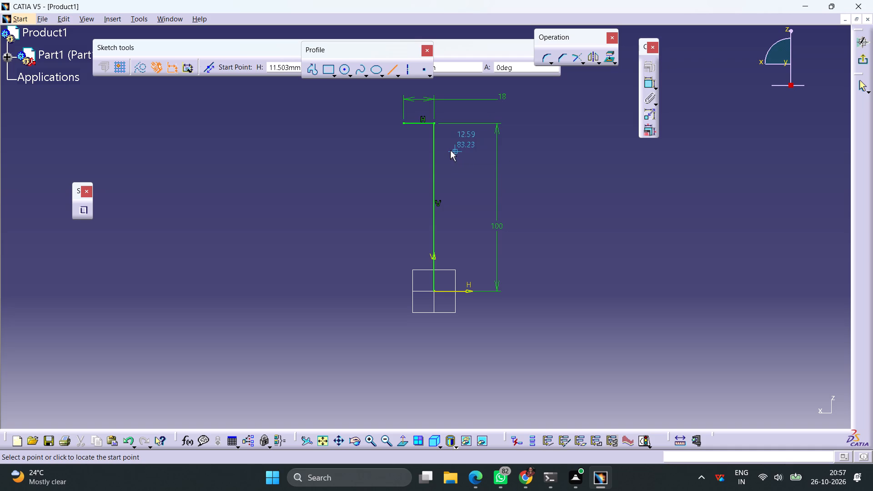
click(404, 122)
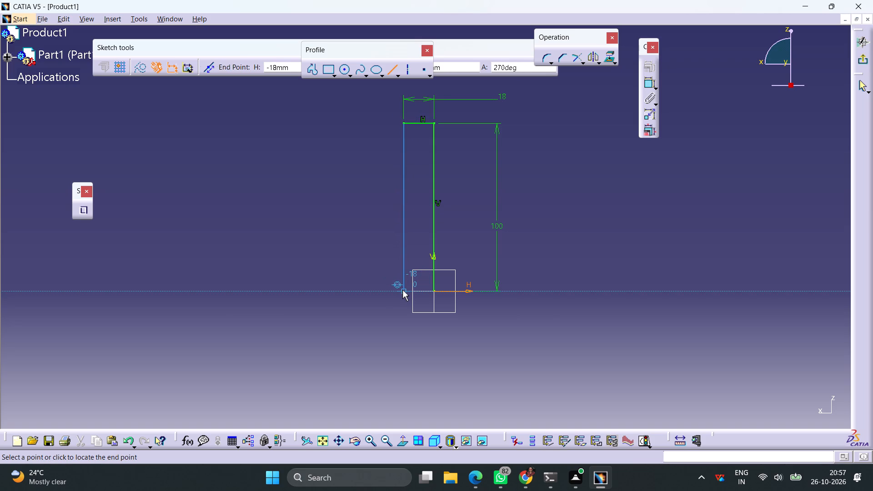
click(402, 290)
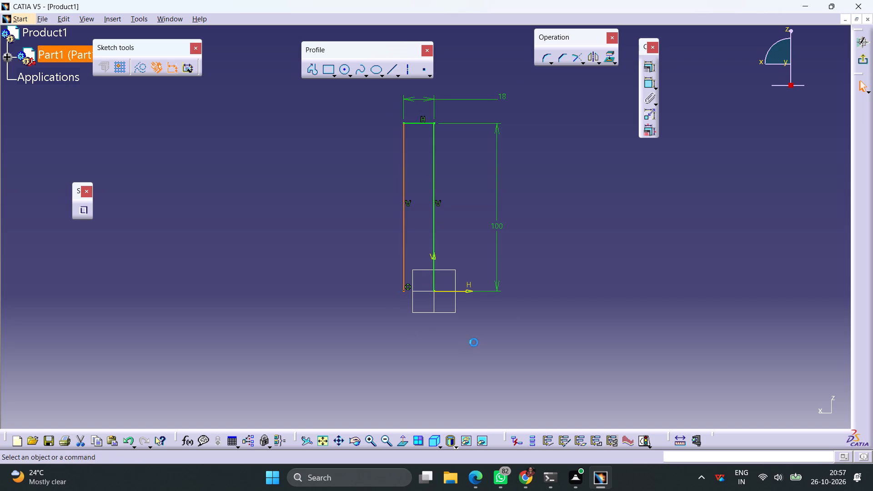
click(474, 342)
click(386, 77)
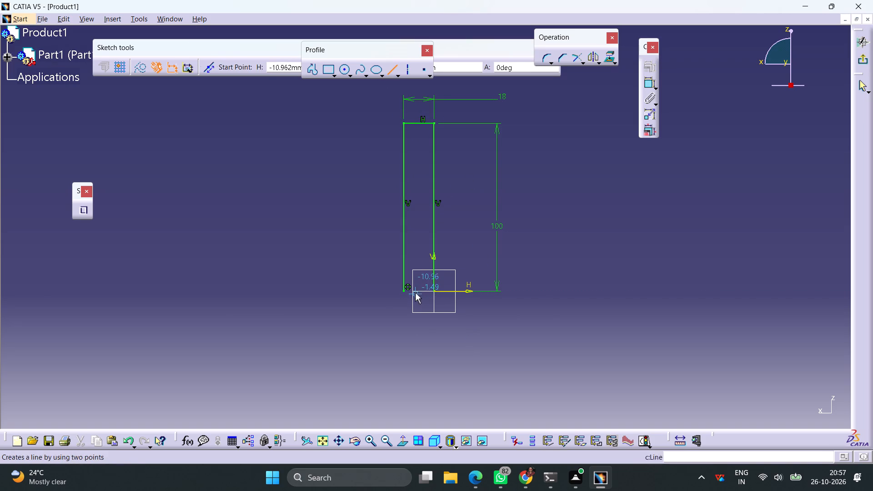
click(403, 290)
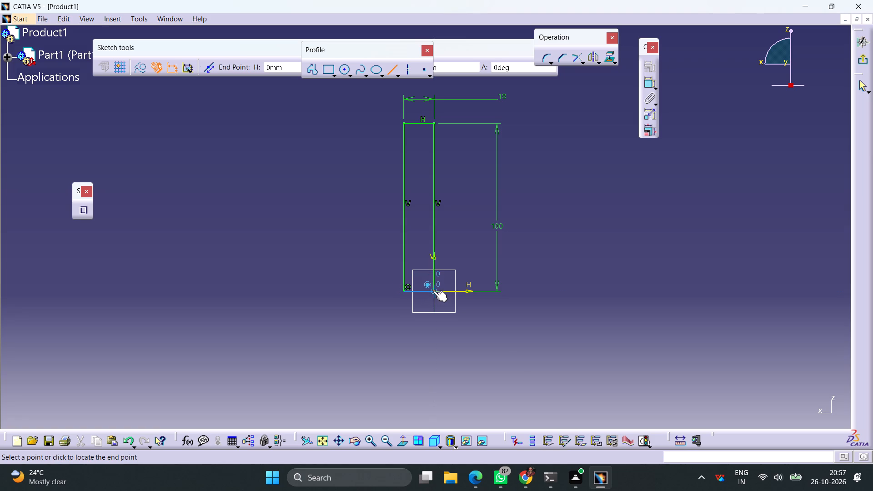
click(433, 291)
click(622, 301)
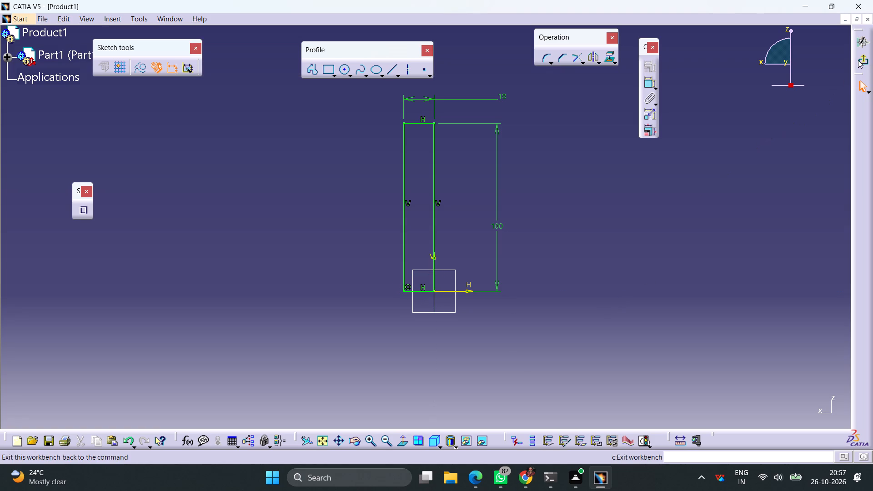
click(858, 60)
Pad the rectangular profile with mirrored extent and a length of 60+36/2 mm.
click(216, 80)
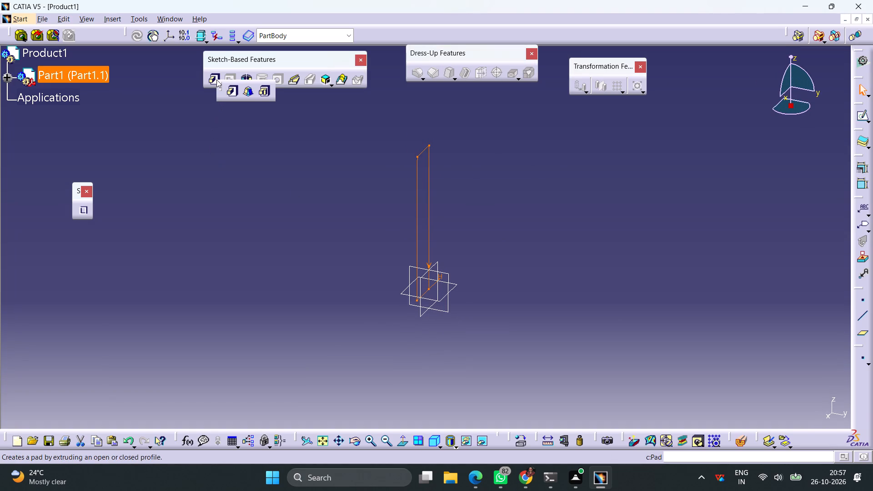
click(231, 90)
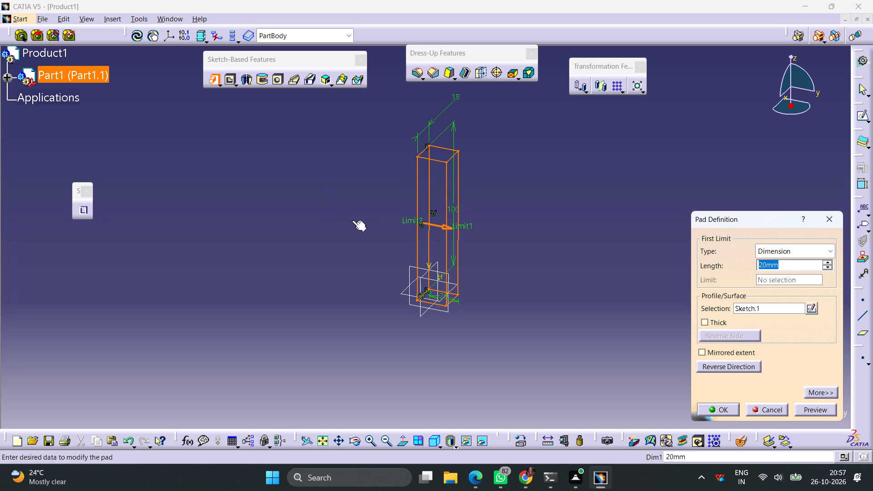
click(703, 348)
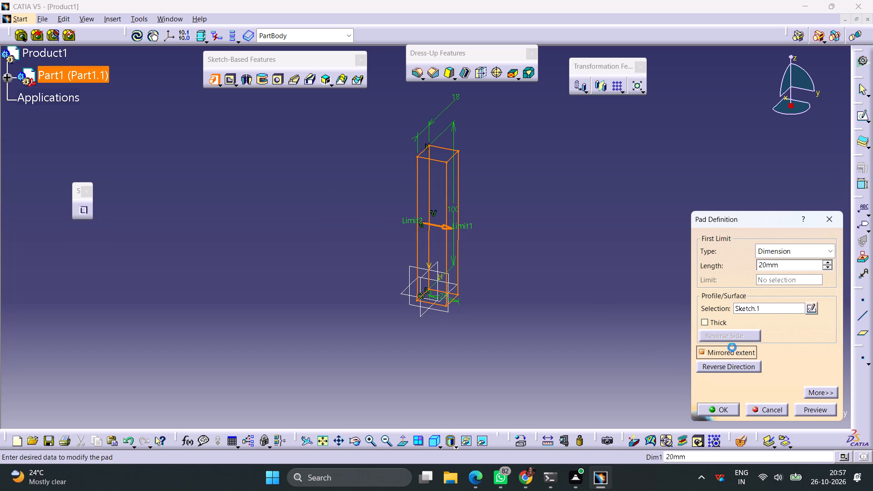
drag(781, 266, 738, 263)
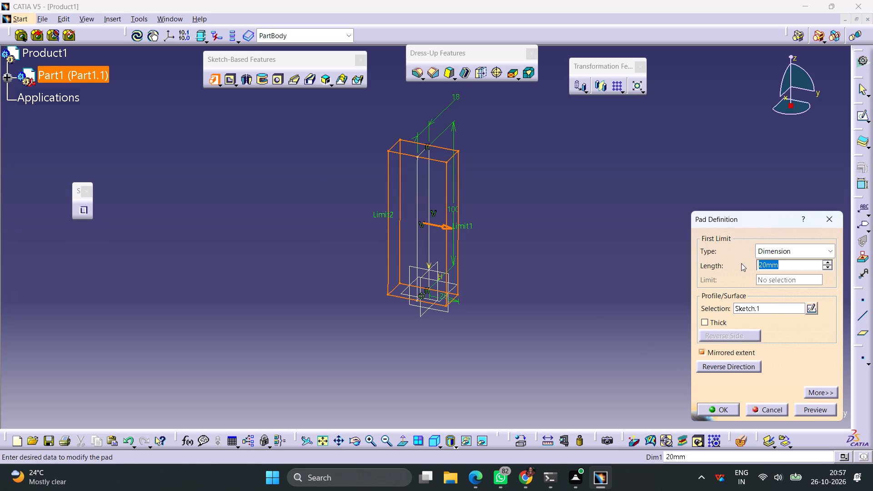
text(60+36/2)
key(Return)
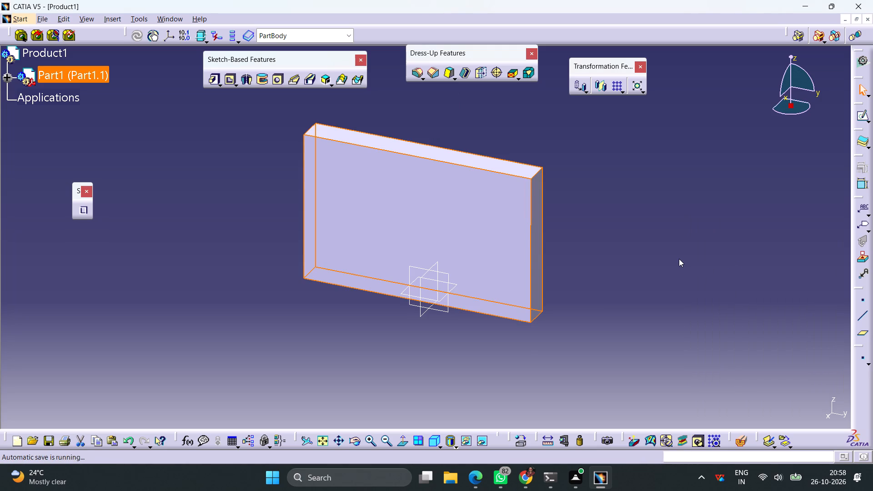
Set the pad's length to (60+36)/2 mm.
double_click(480, 234)
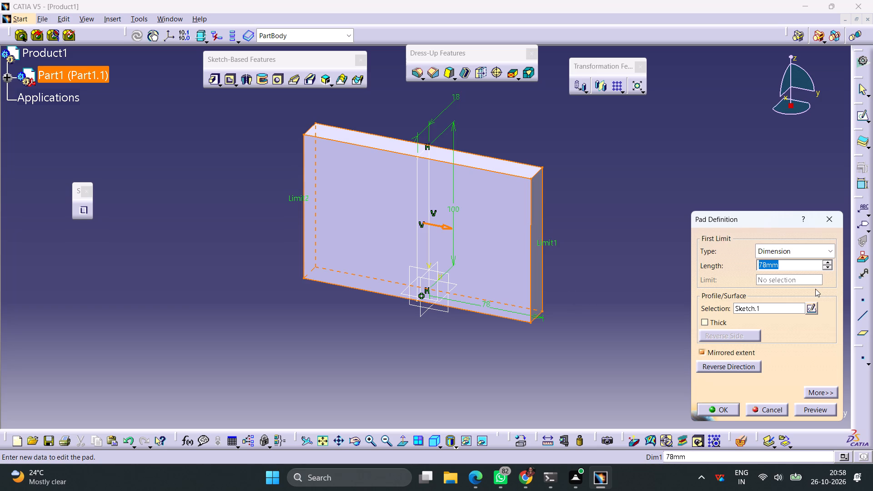
key(shift+parenleft)
text(60+3600)
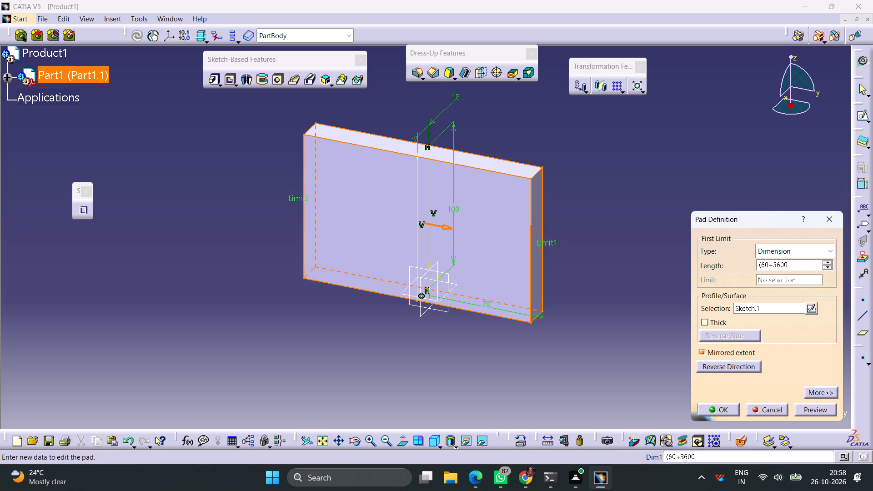
key(BackSpace)
key(BackSpace)
key(shift+parenright)
text(/2)
key(Return)
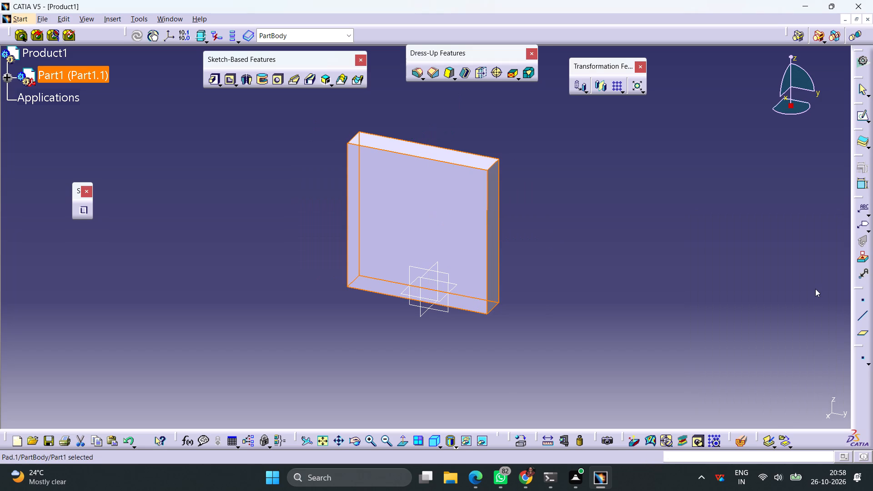
click(596, 231)
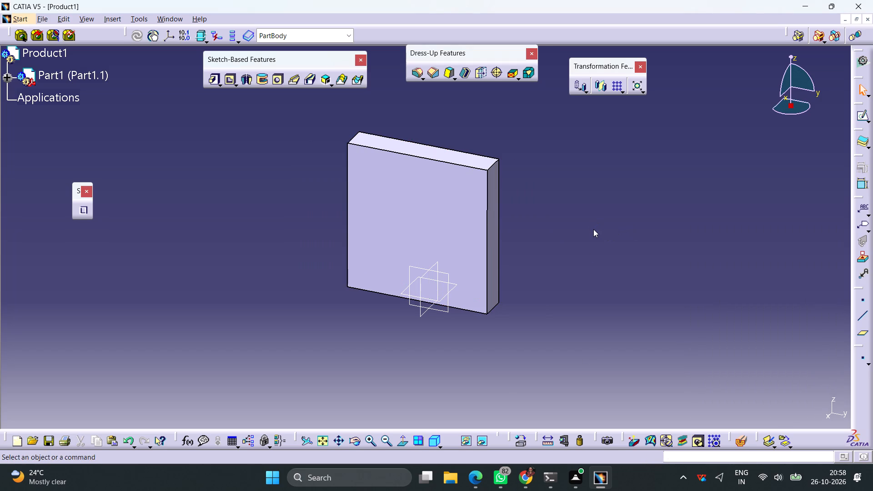
Apply an 18 mm edge fillet to the plate's upper corner edge on the positive Y side.
click(413, 70)
click(492, 161)
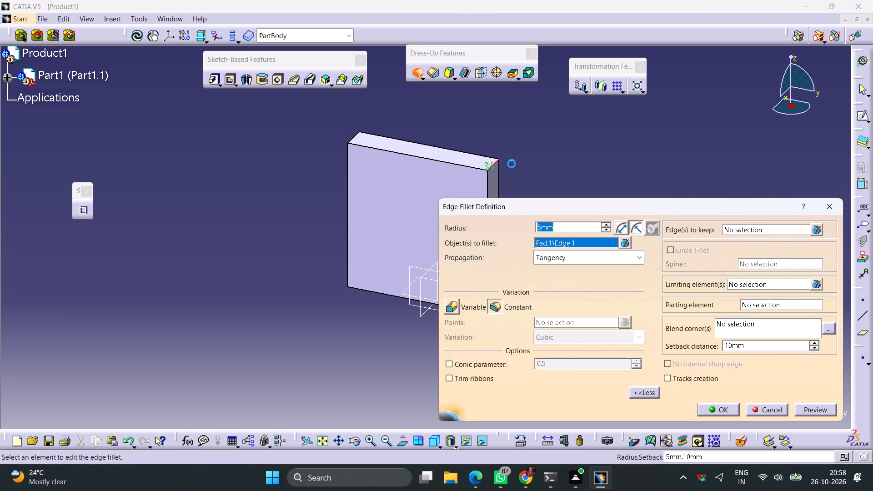
text(18)
key(Return)
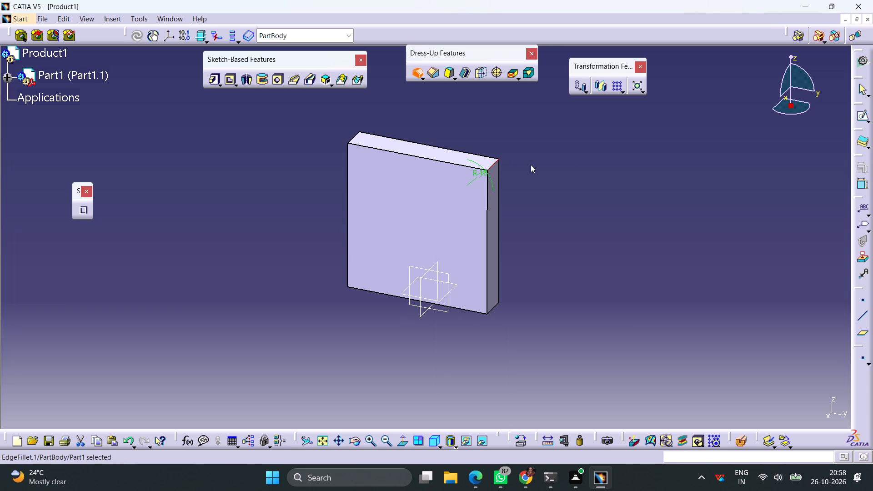
Apply an 18 mm edge fillet to the plate's upper corner edge on the negative Y side.
click(538, 166)
middle_drag(318, 195, 411, 250)
right_drag(318, 195, 411, 250)
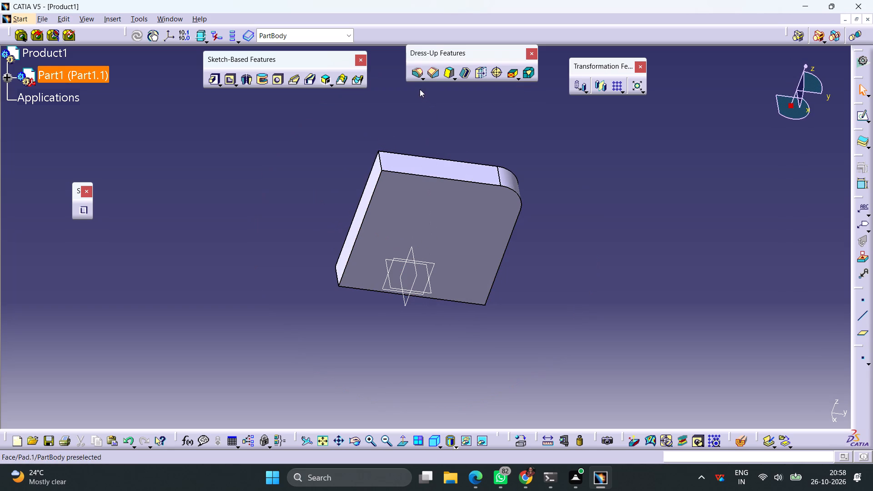
click(418, 75)
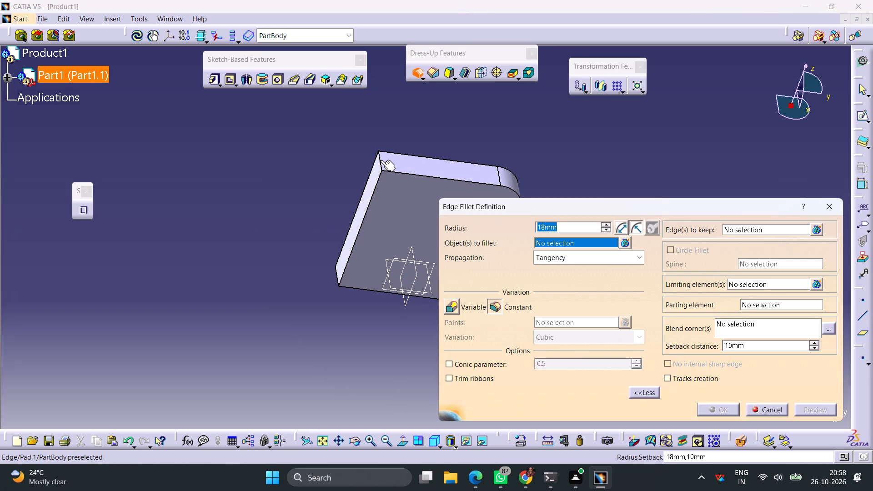
click(381, 160)
click(722, 409)
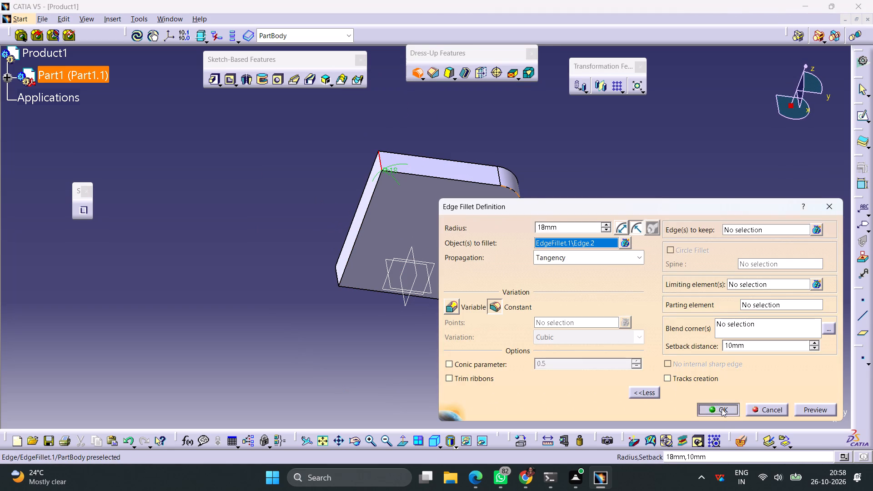
click(663, 275)
Start a sketch on the plate's large positive X face and draw a circle beside the plate with an 18 mm diameter.
click(467, 227)
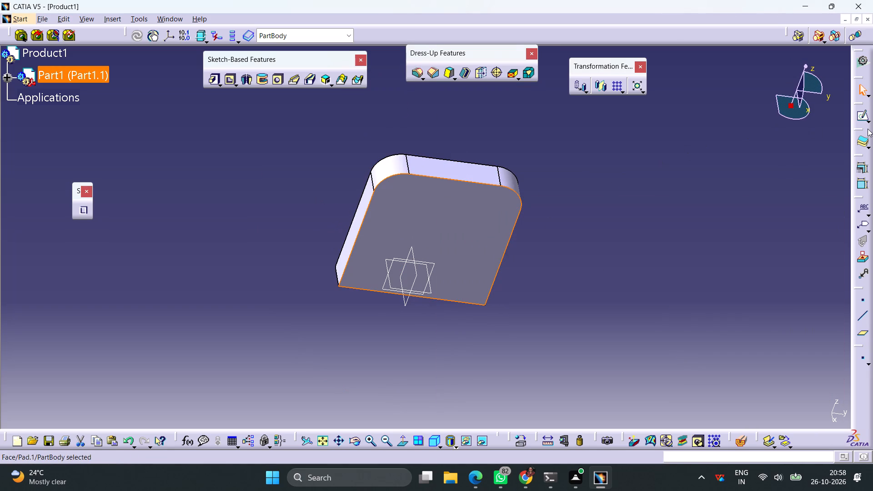
click(858, 116)
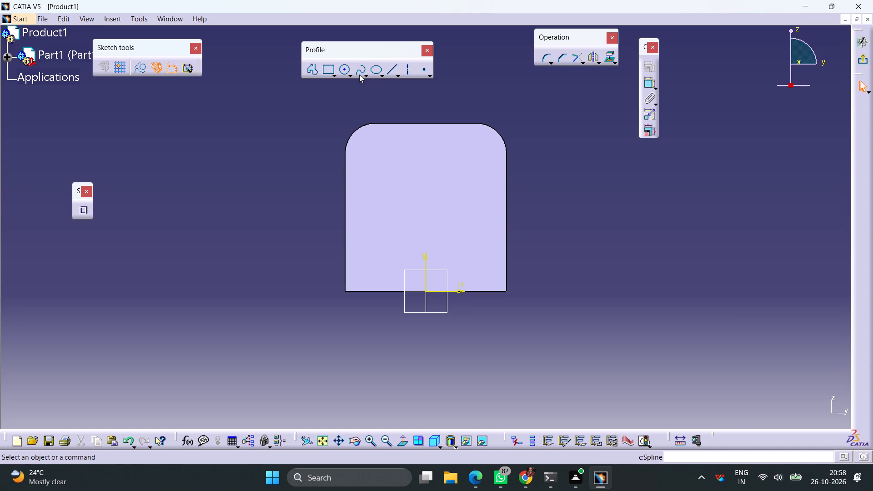
click(341, 71)
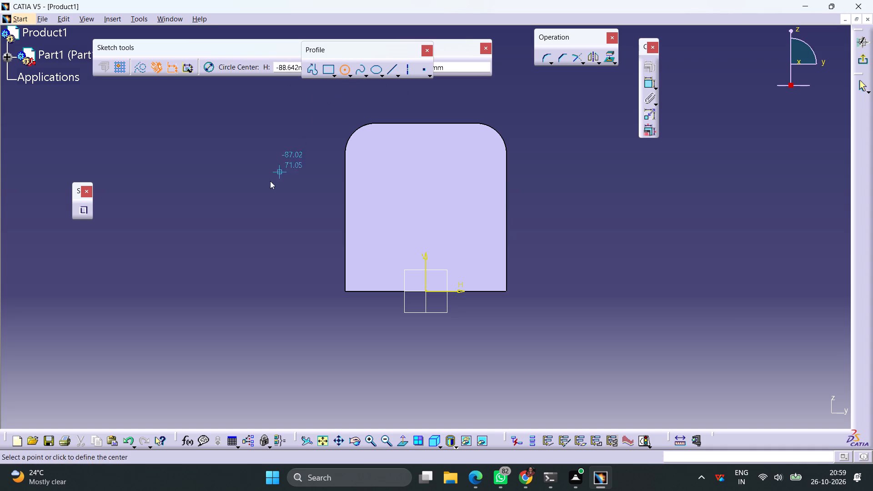
click(266, 189)
click(285, 177)
click(647, 85)
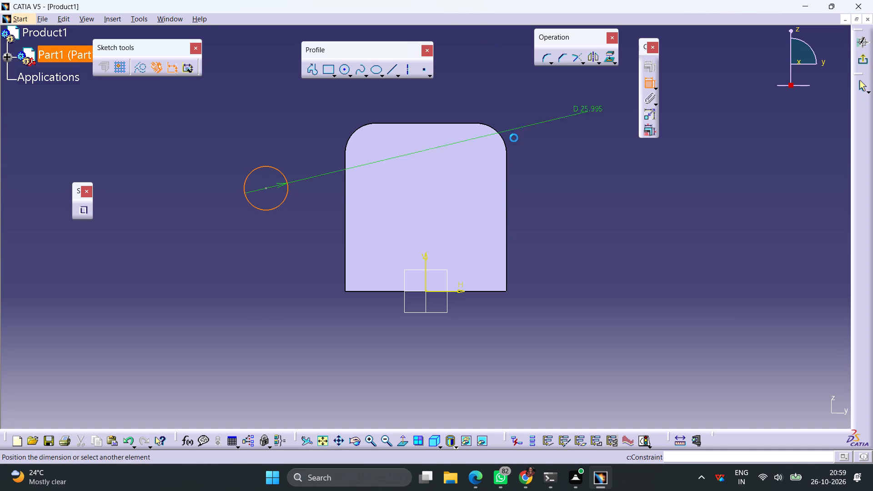
click(288, 229)
double_click(292, 226)
text(18)
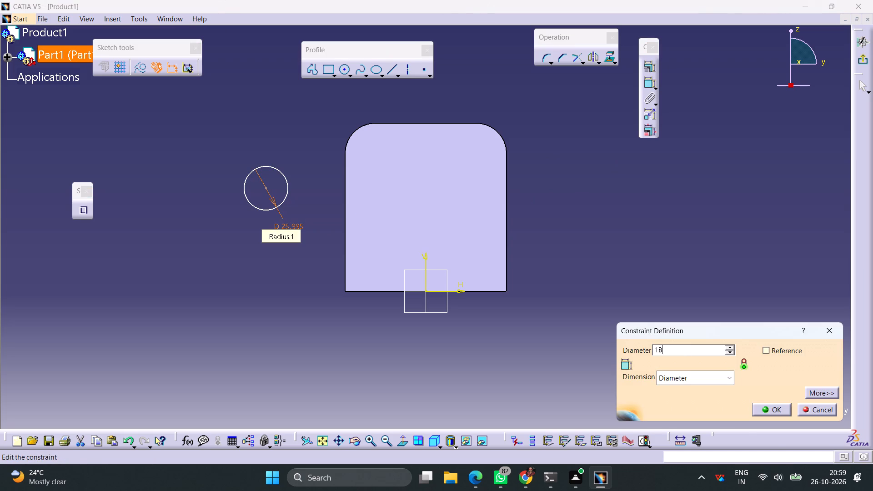
key(Return)
Constrain the 18 mm circle concentric with the plate's rounded corner on the negative Y side.
click(282, 190)
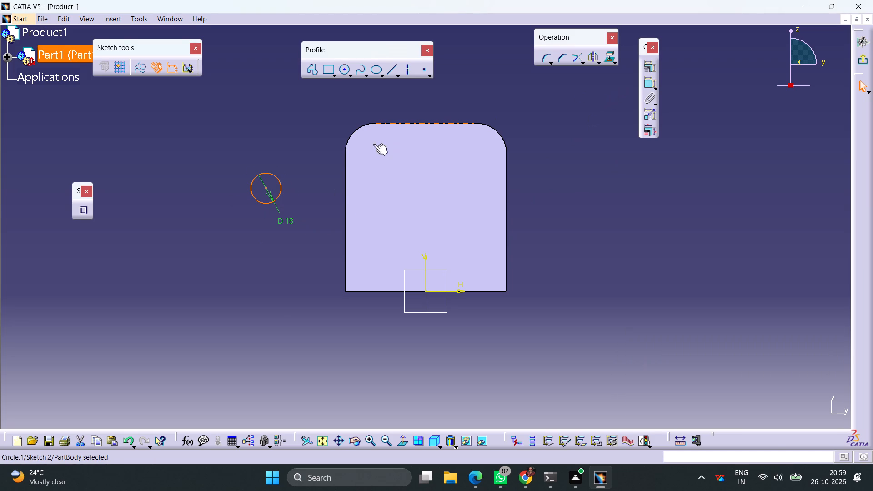
ctrl+click(353, 132)
click(655, 69)
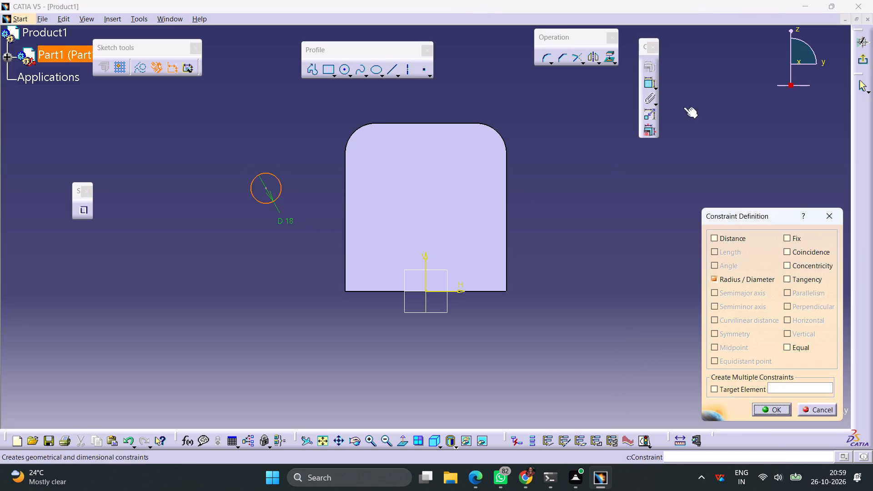
click(818, 264)
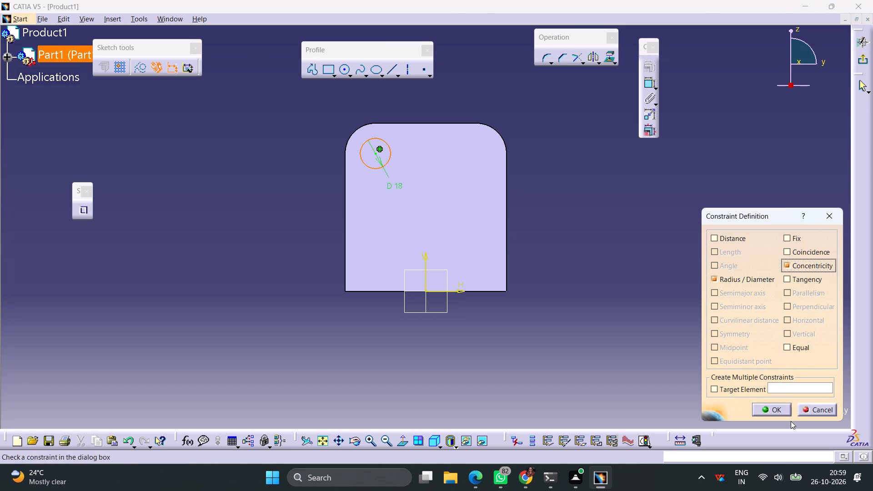
click(779, 415)
Draw a second circle off the plate on the positive Y side and dimension its diameter to 18 mm.
click(346, 74)
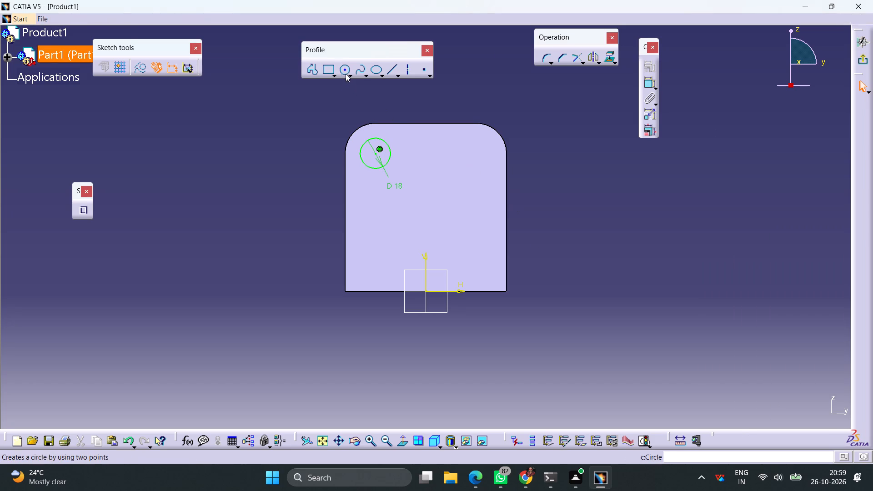
click(667, 258)
click(682, 250)
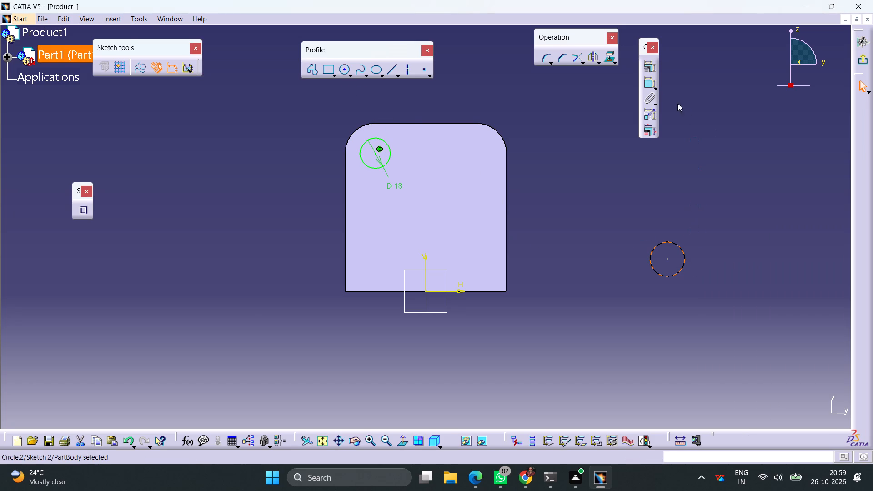
click(650, 82)
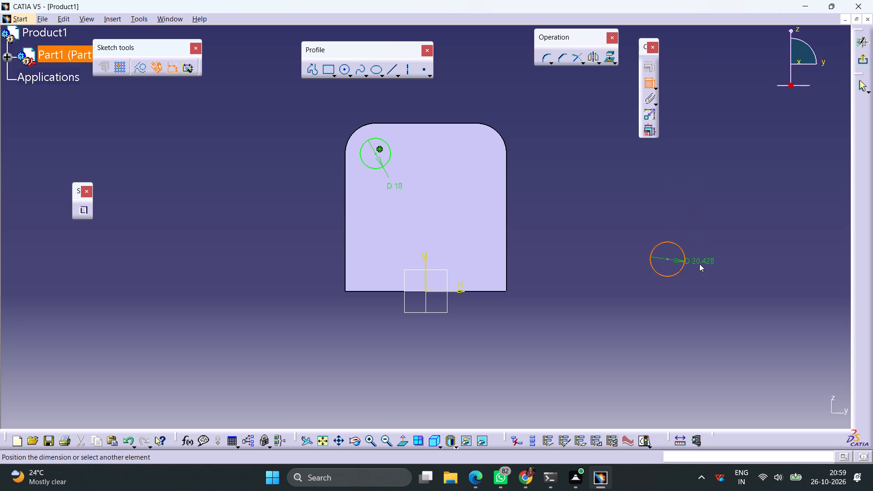
click(699, 264)
double_click(702, 258)
text(18)
key(Return)
click(655, 335)
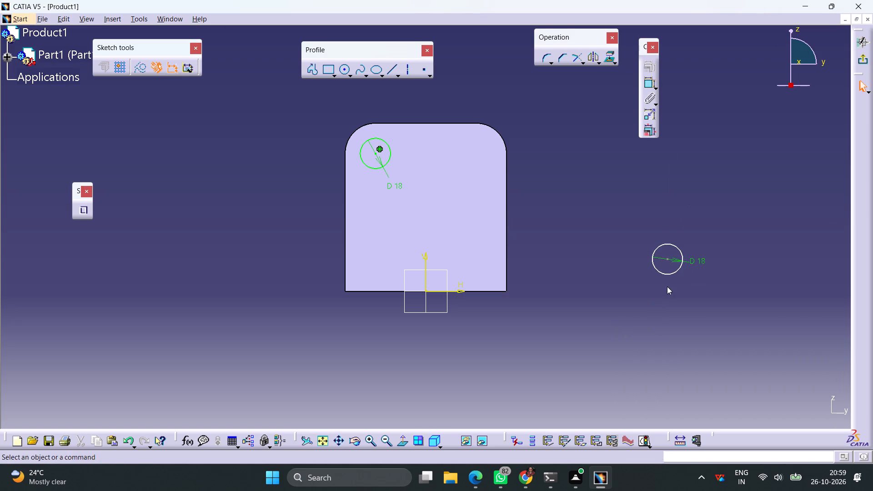
Constrain the second circle concentric with the plate's rounded corner on the positive Y side.
click(669, 275)
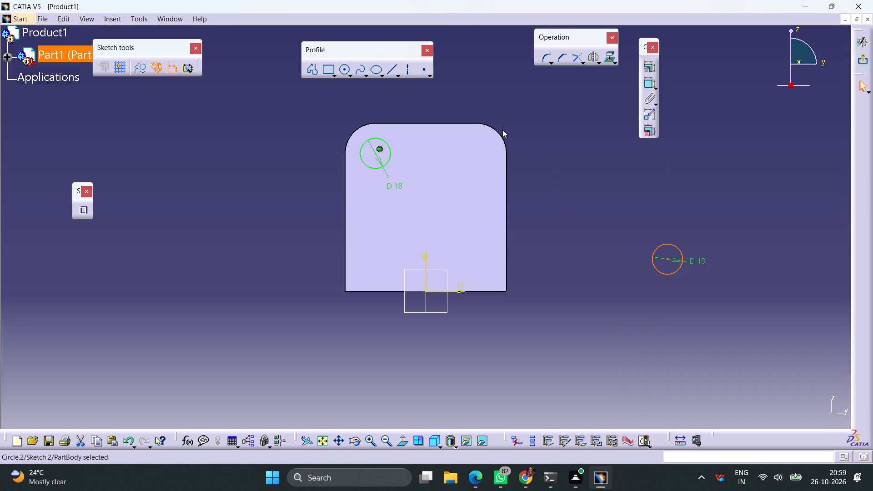
ctrl+click(499, 132)
click(650, 70)
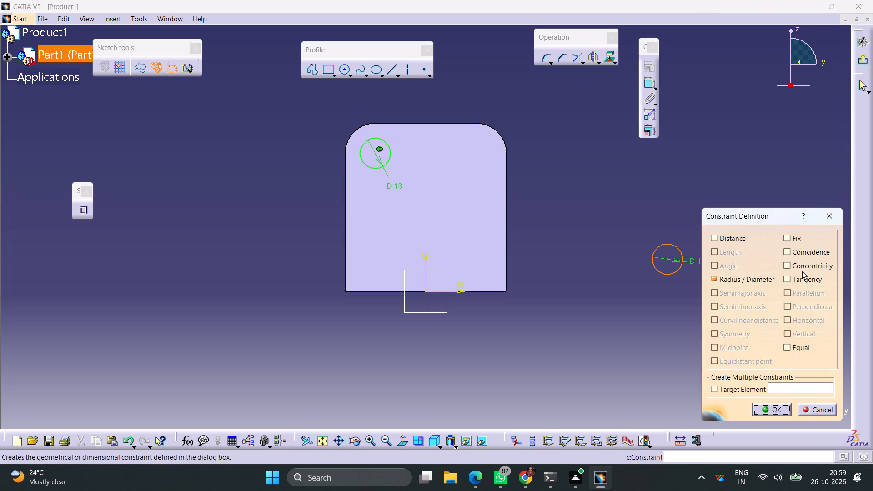
click(804, 267)
click(773, 406)
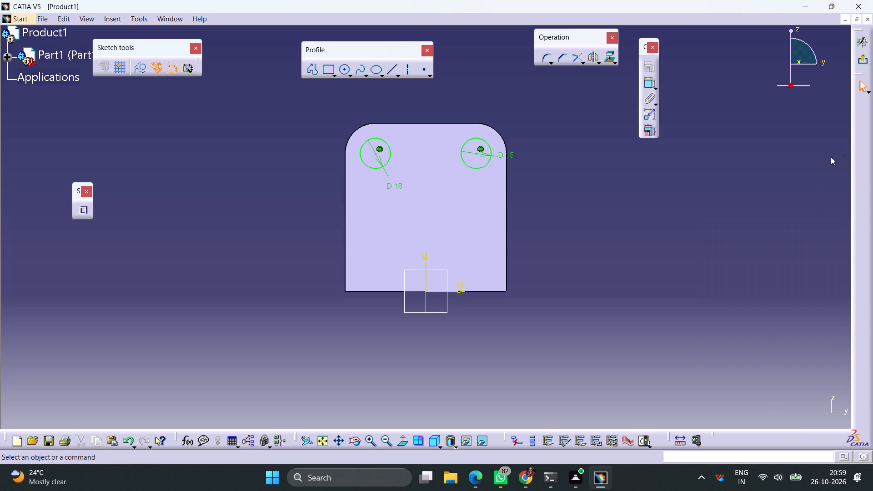
Exit the sketch and pocket the two corner circles to a depth of 48 mm.
click(860, 60)
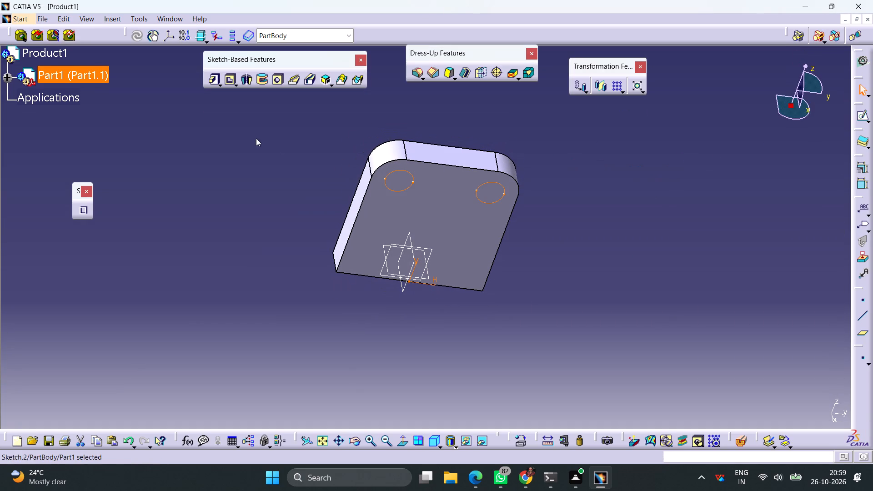
click(225, 80)
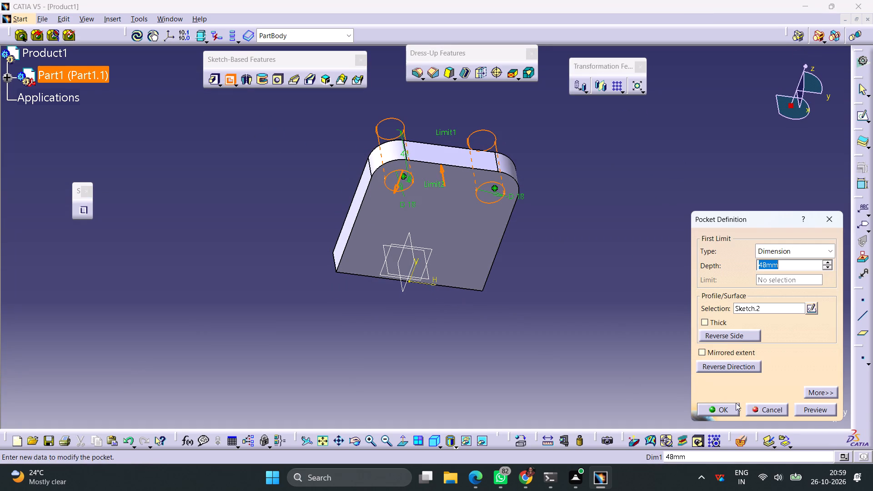
click(727, 412)
click(617, 276)
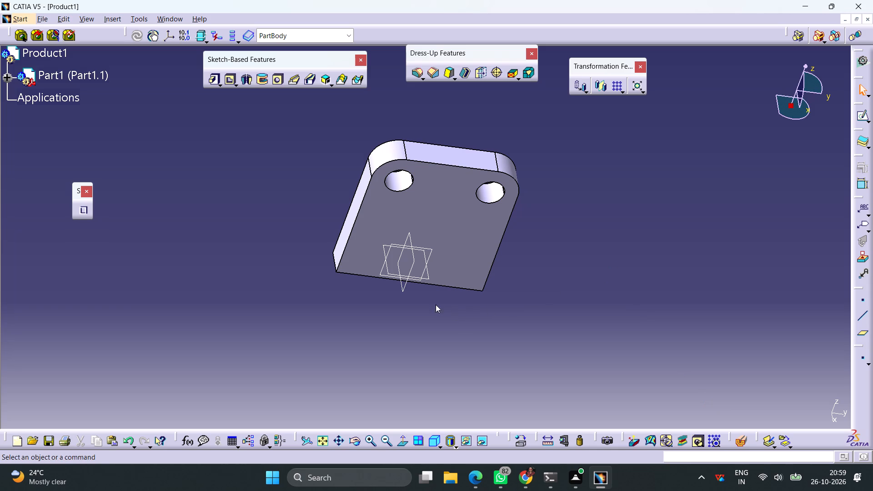
Start a sketch on the XY plane and draw a circle about 29 mm in diameter, centred on the H axis about 84 mm from the origin.
middle_drag(428, 306, 384, 266)
right_drag(428, 306, 384, 266)
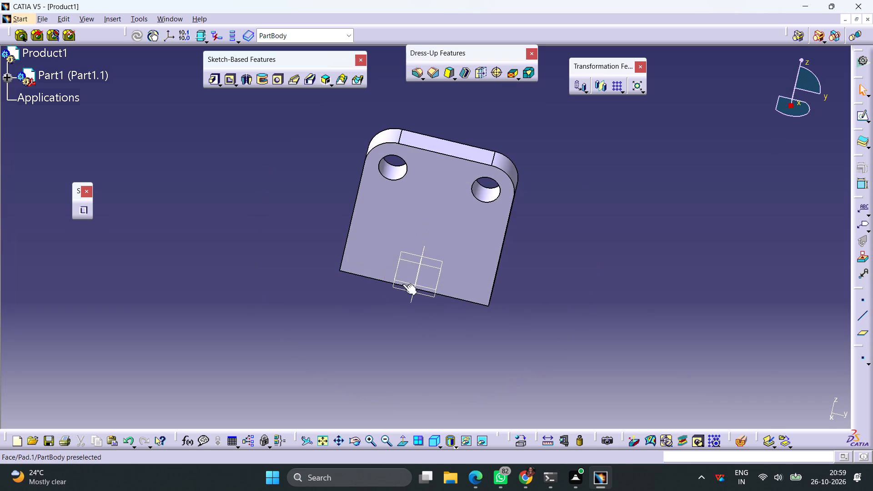
click(404, 281)
click(864, 117)
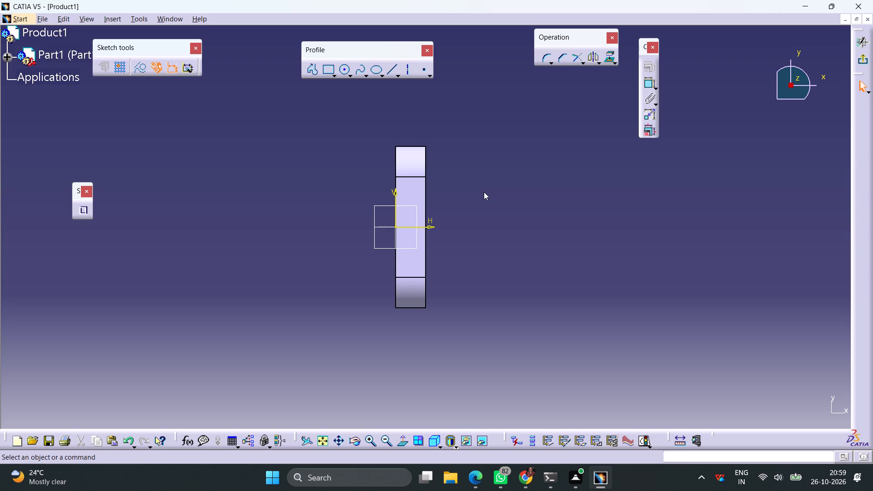
click(340, 73)
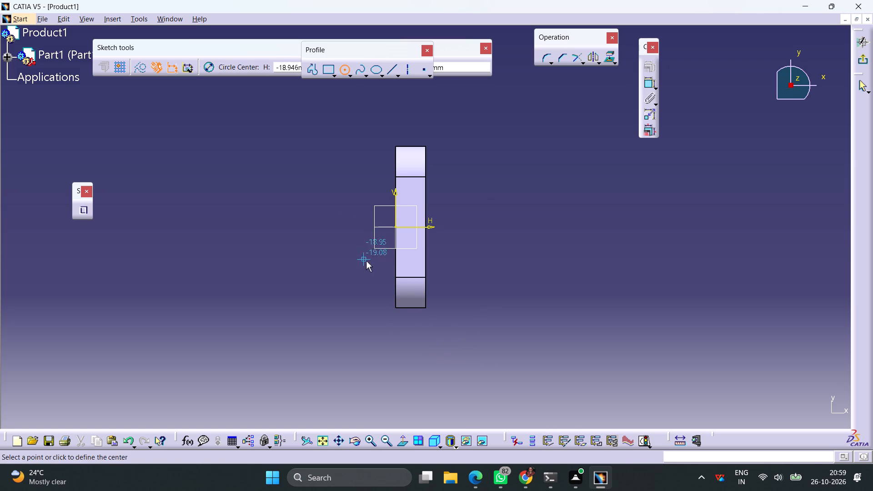
middle_drag(507, 276, 448, 271)
right_drag(502, 275, 448, 271)
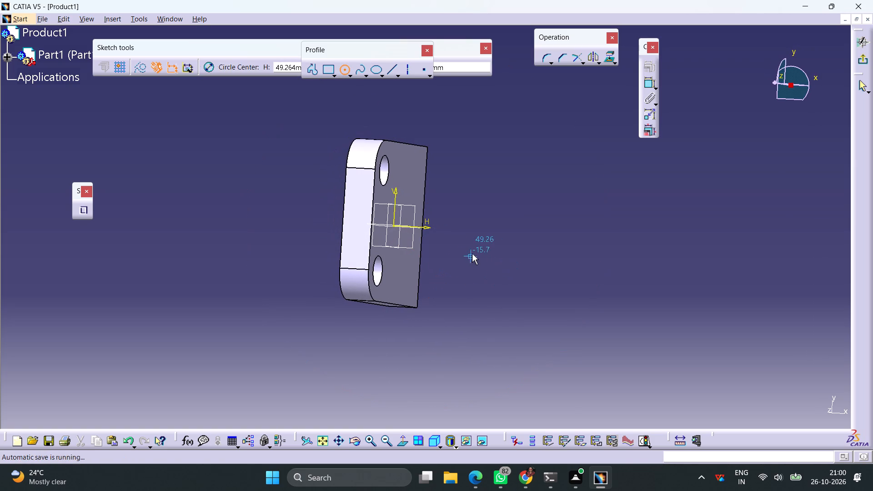
click(397, 439)
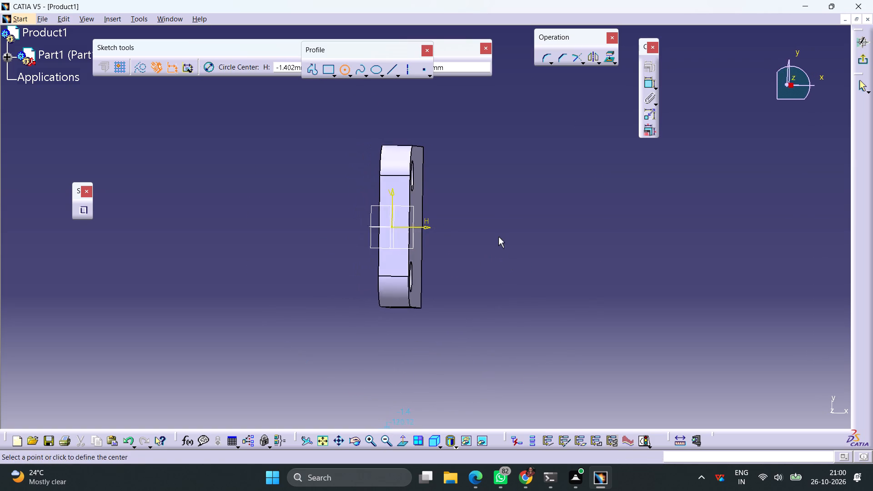
click(533, 229)
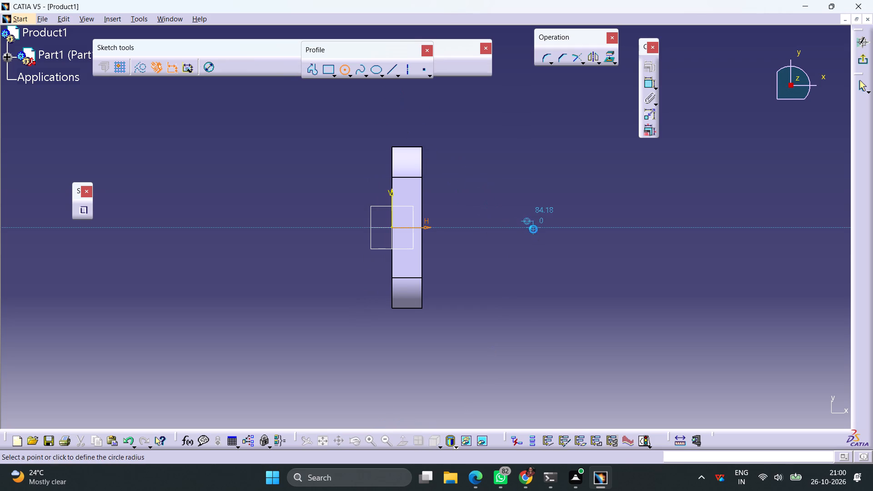
click(550, 208)
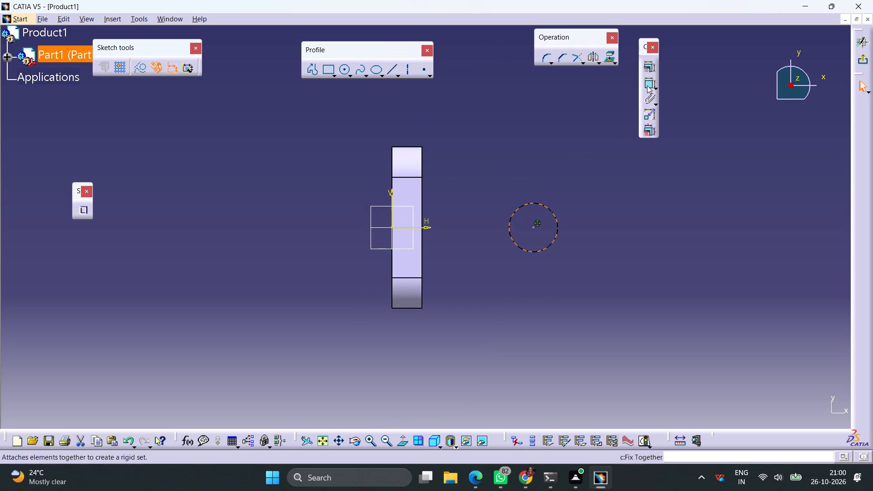
Dimension the new circle's diameter and set it to 70 mm.
click(647, 86)
click(582, 164)
double_click(592, 160)
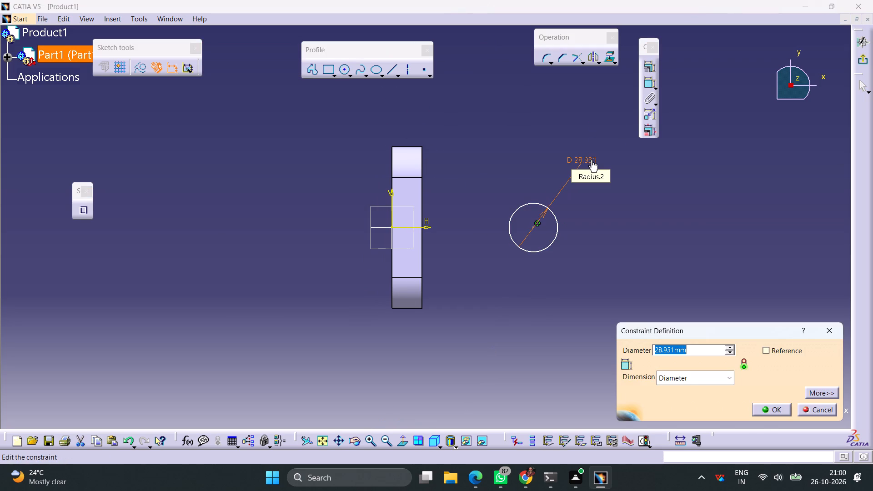
text(70)
key(Return)
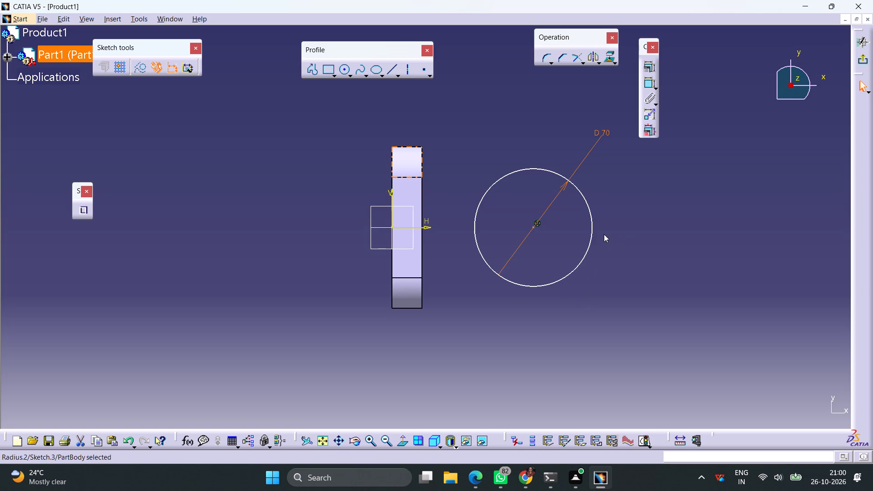
click(628, 191)
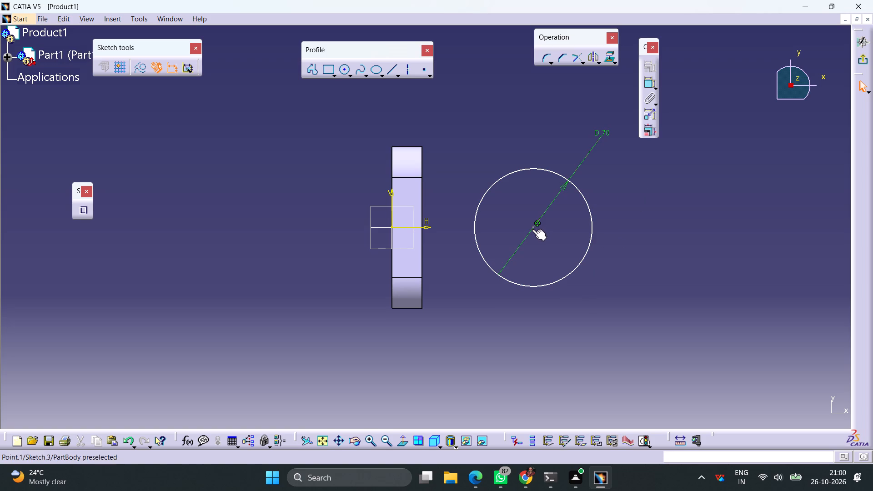
Dimension the distance from the circle's centre to the V axis and set it to 80 mm.
click(532, 229)
click(647, 83)
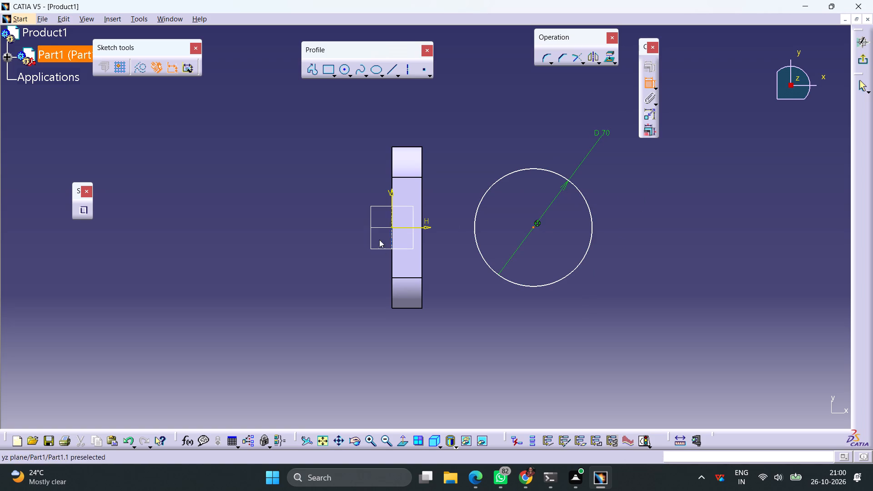
click(391, 211)
click(499, 333)
double_click(497, 331)
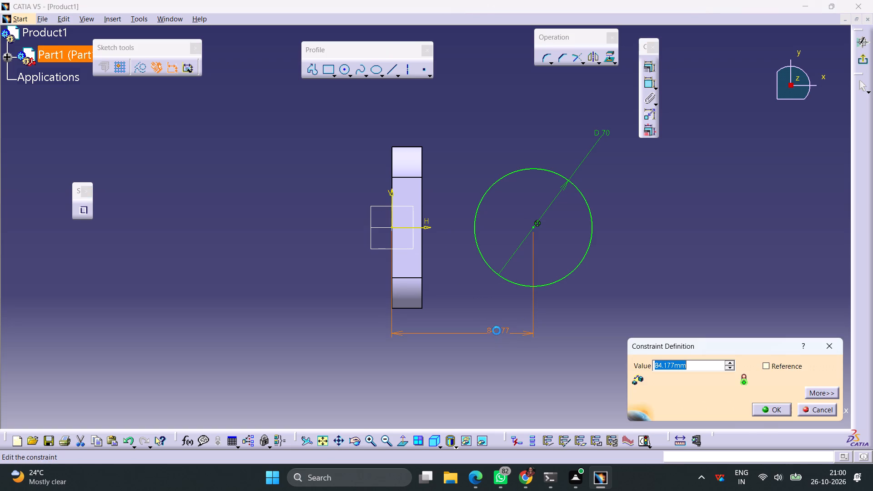
text(80)
key(Return)
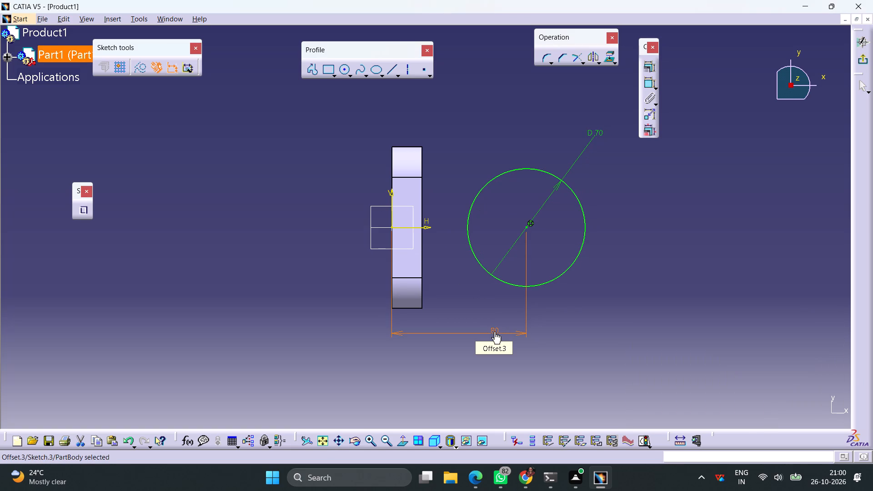
click(659, 311)
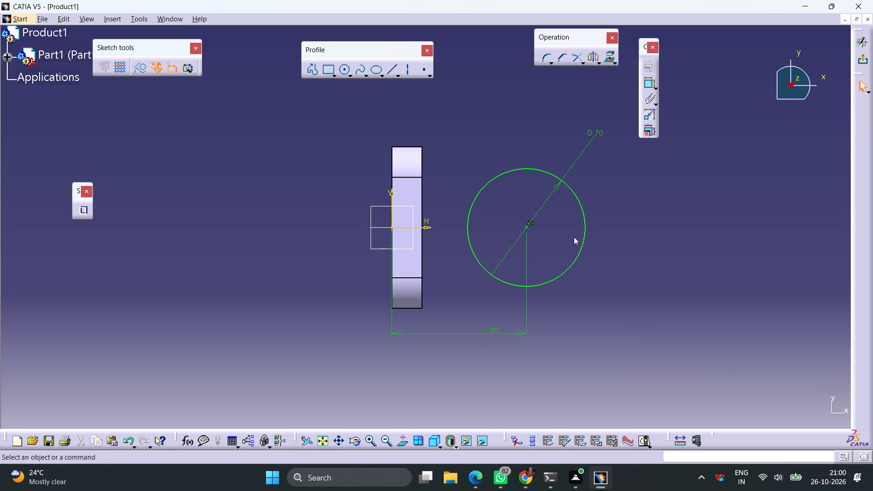
Draw a horizontal line above the 70 mm circle and make it tangent to the circle.
click(389, 71)
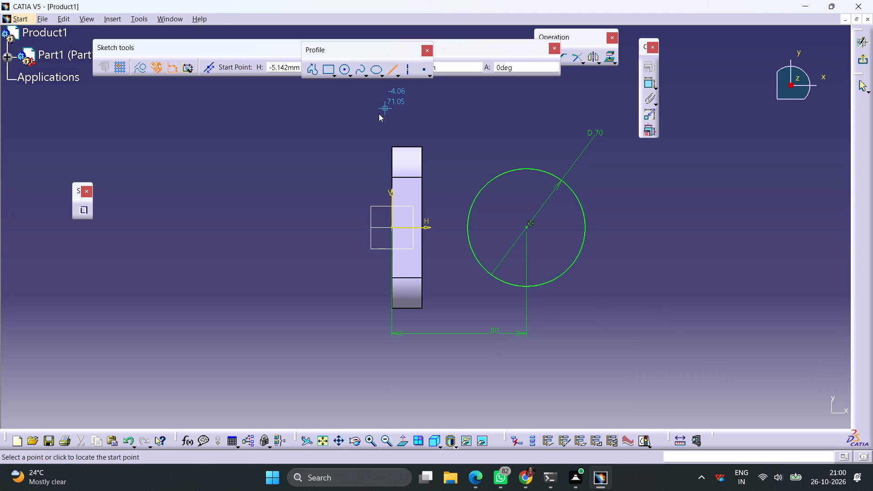
click(379, 116)
click(582, 115)
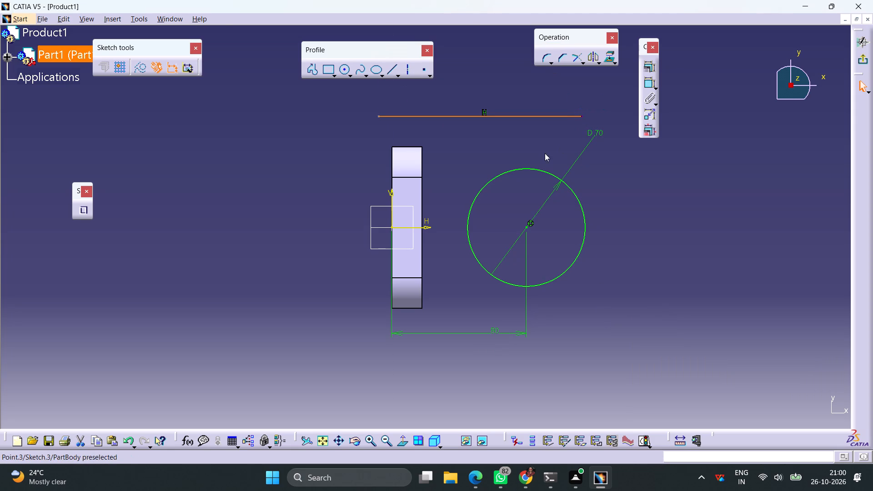
ctrl+click(518, 167)
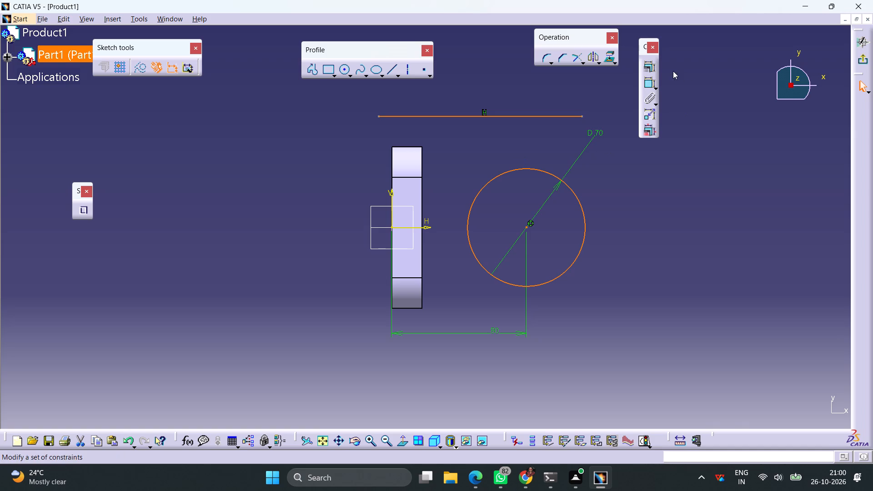
click(645, 68)
click(810, 279)
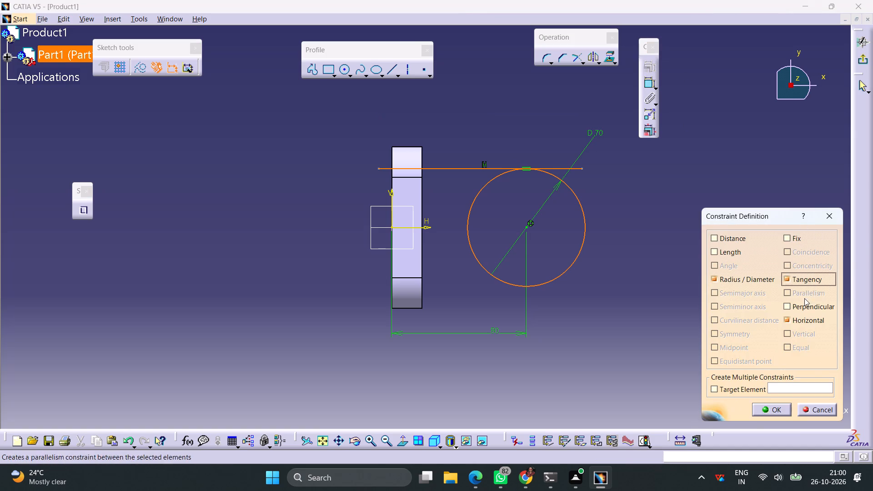
click(776, 409)
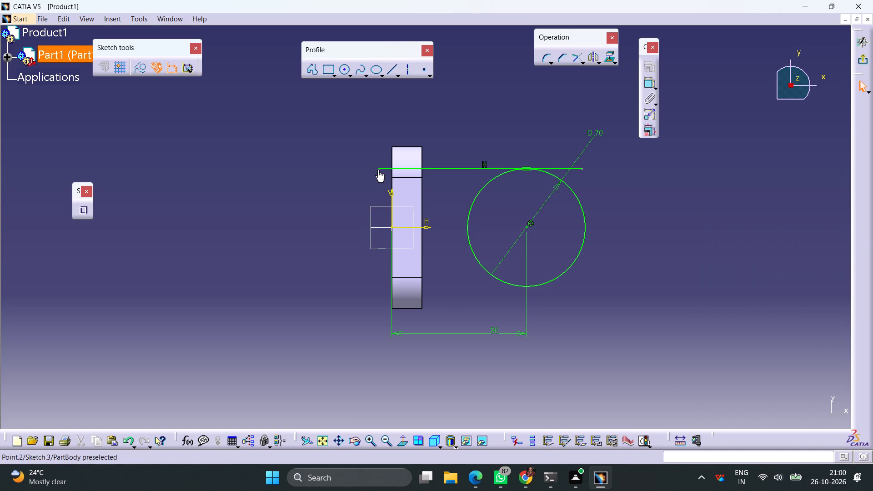
Constrain the upper line's plate-side endpoint to be coincident with the plate edge facing the circle.
click(379, 167)
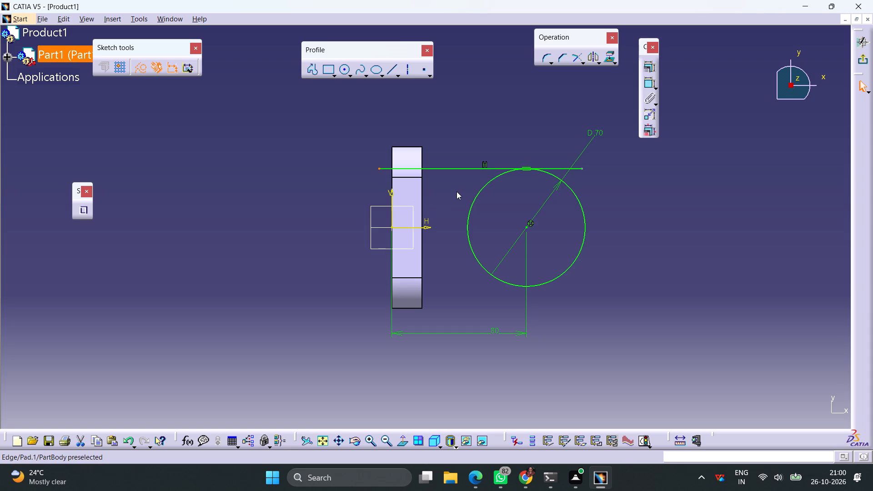
click(457, 193)
click(422, 175)
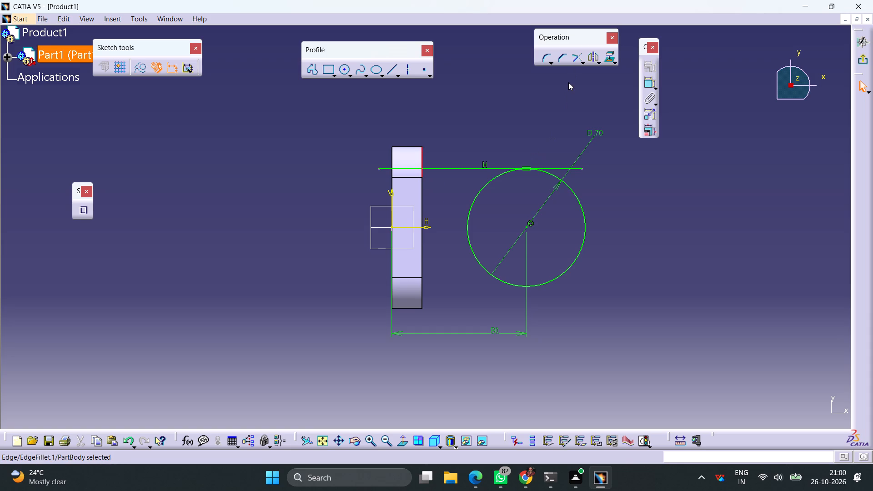
click(500, 125)
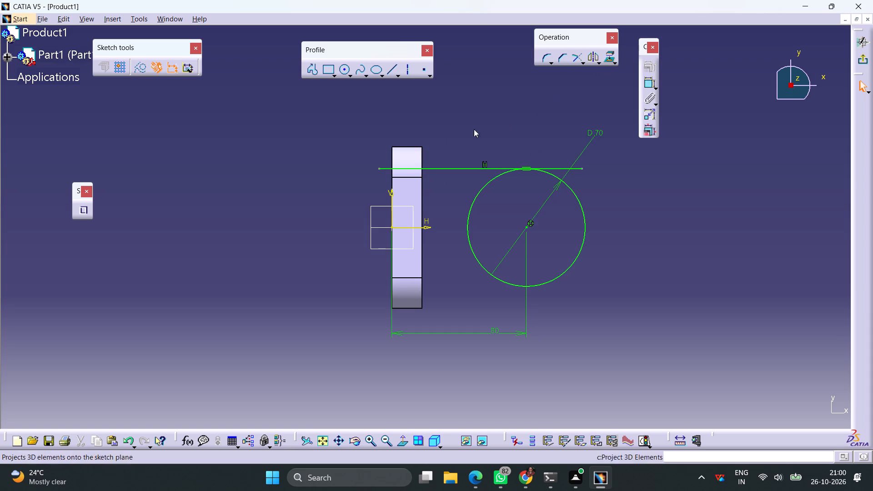
click(379, 169)
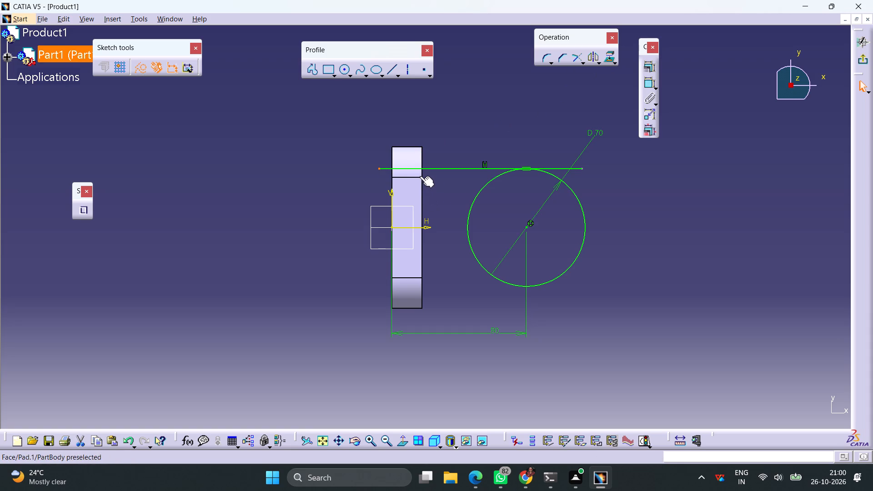
ctrl+click(421, 174)
click(455, 144)
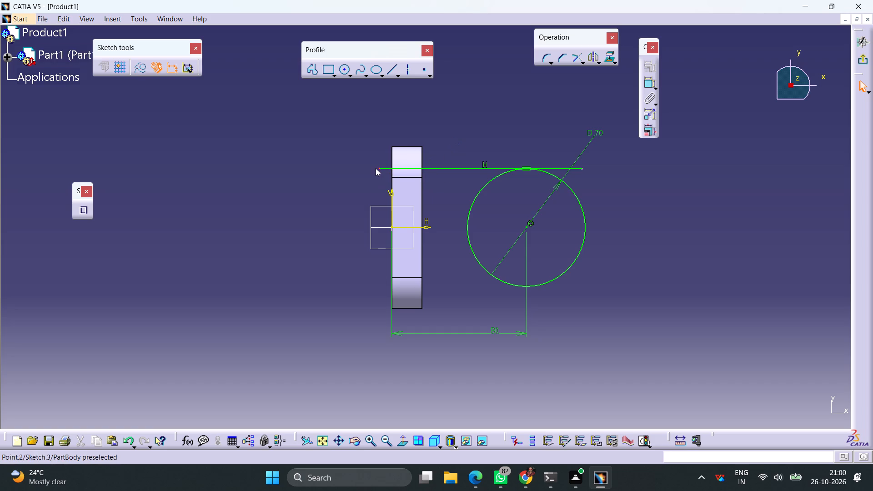
click(381, 169)
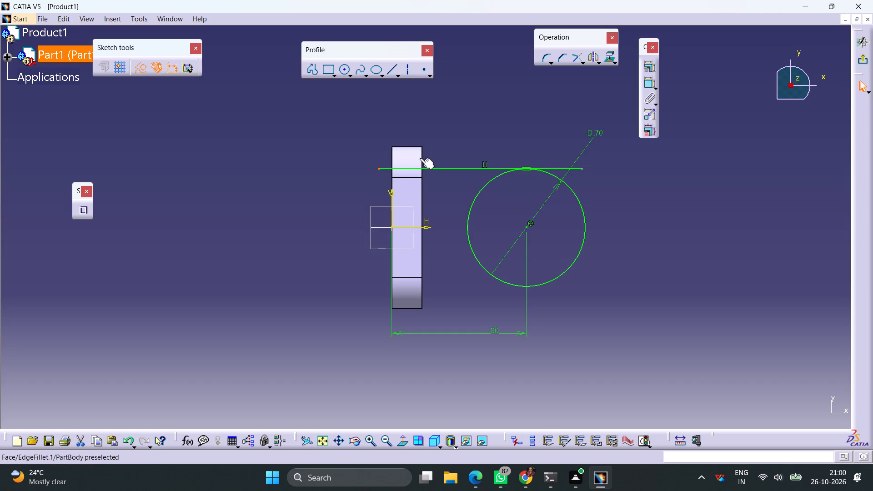
ctrl+click(421, 180)
click(646, 65)
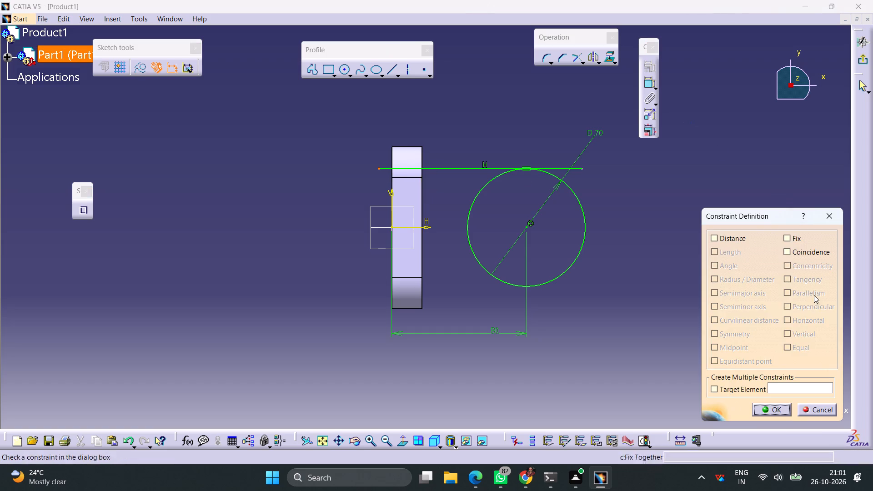
click(809, 253)
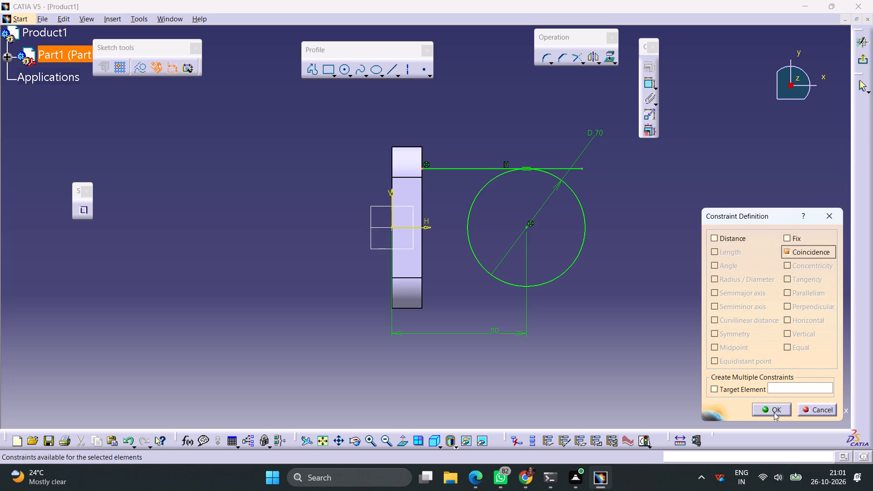
click(774, 409)
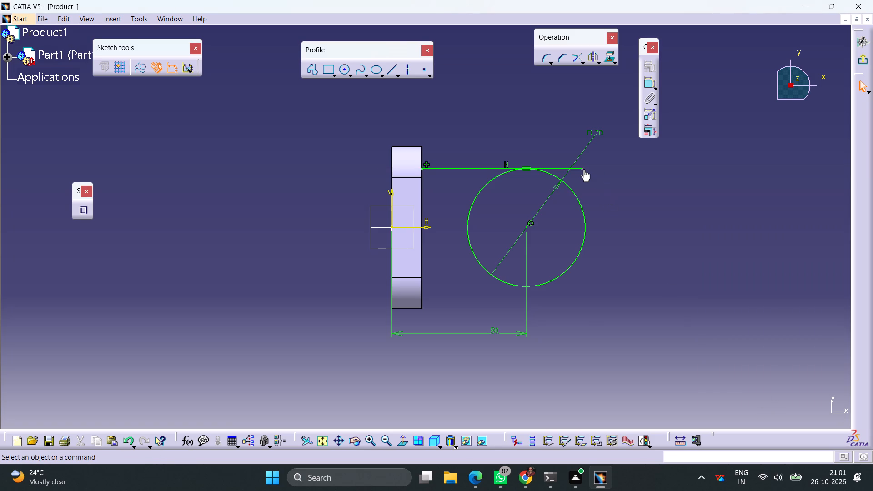
Constrain the upper line's other endpoint to be coincident with the 70 mm circle.
click(582, 169)
ctrl+click(575, 192)
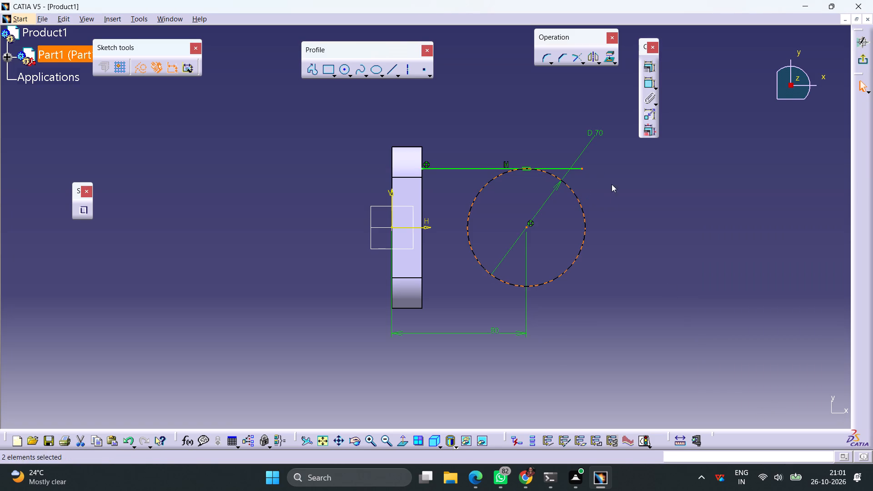
click(649, 69)
click(796, 251)
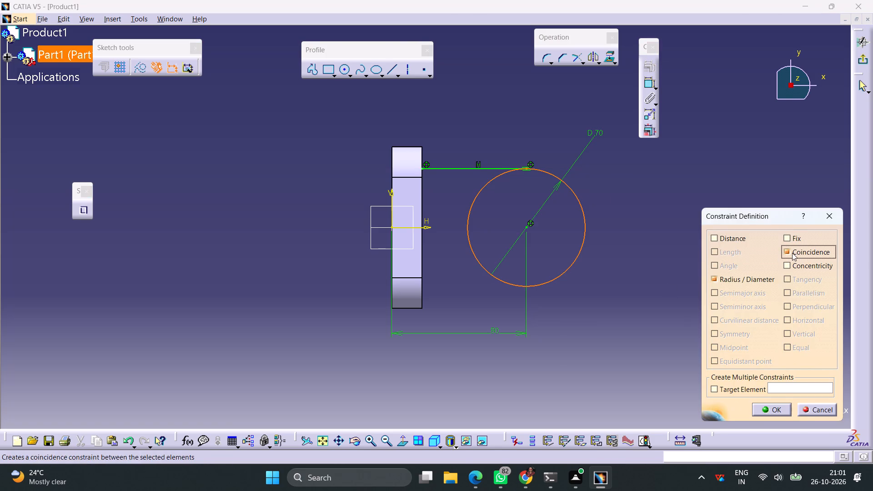
click(778, 407)
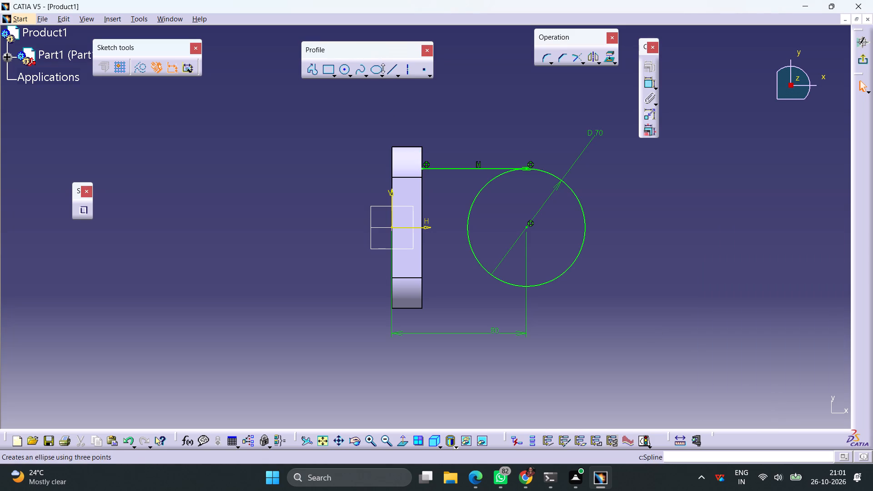
Draw a second horizontal line below the 70 mm circle and make it tangent to the circle.
click(391, 69)
drag(349, 368, 356, 364)
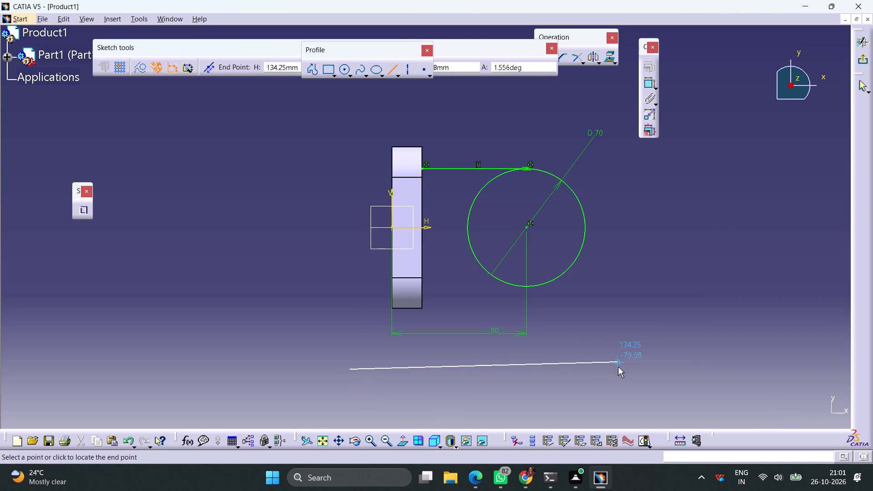
click(618, 371)
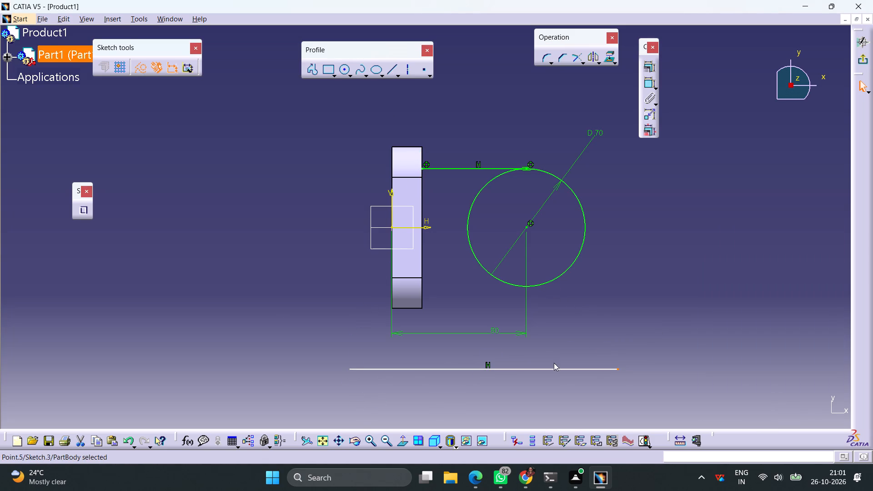
click(546, 368)
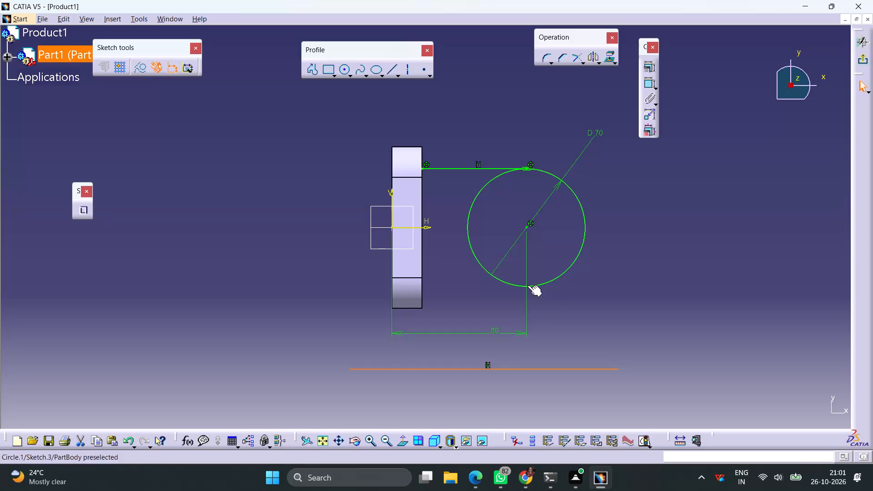
ctrl+click(527, 285)
click(650, 69)
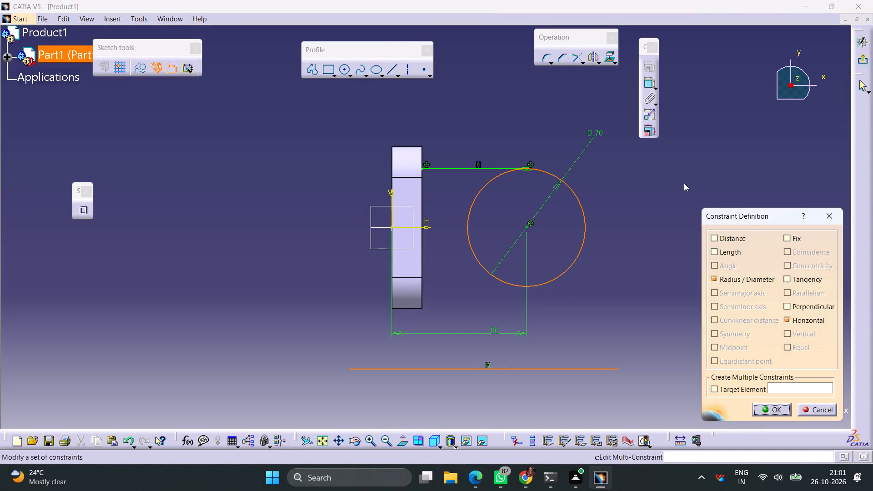
click(788, 281)
click(765, 410)
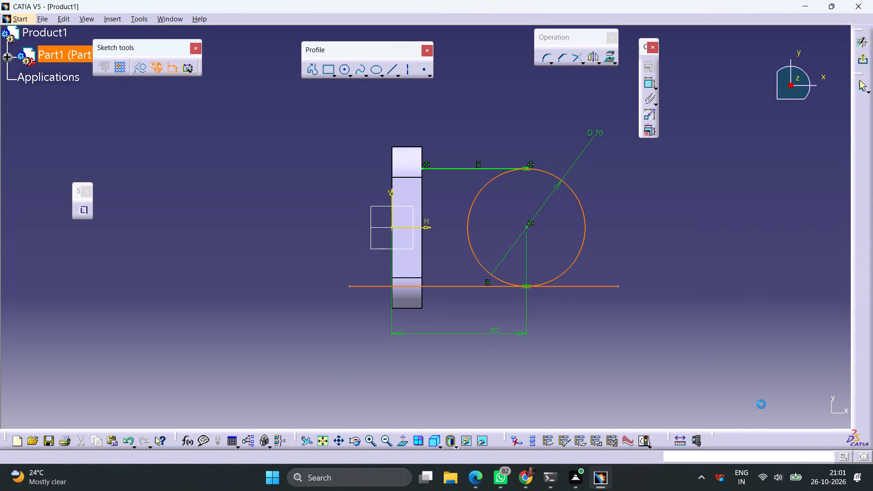
Constrain the lower line's endpoint beyond the circle to be coincident with the 70 mm circle.
click(619, 286)
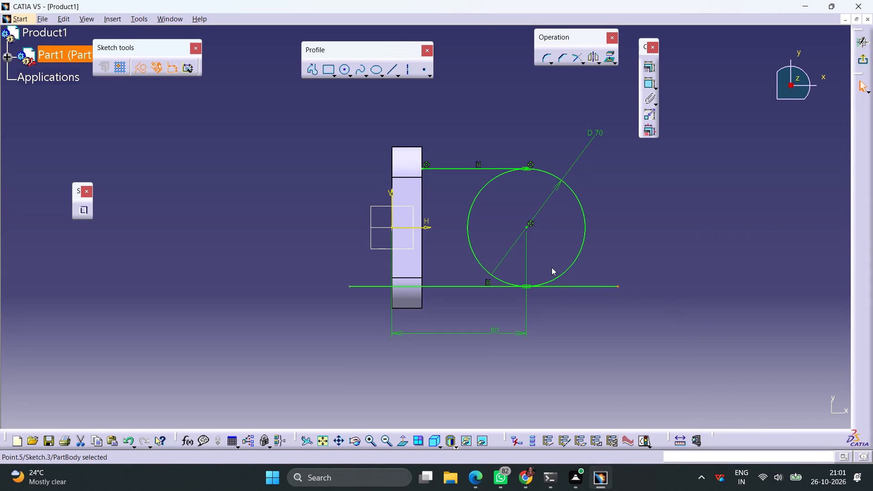
ctrl+click(567, 268)
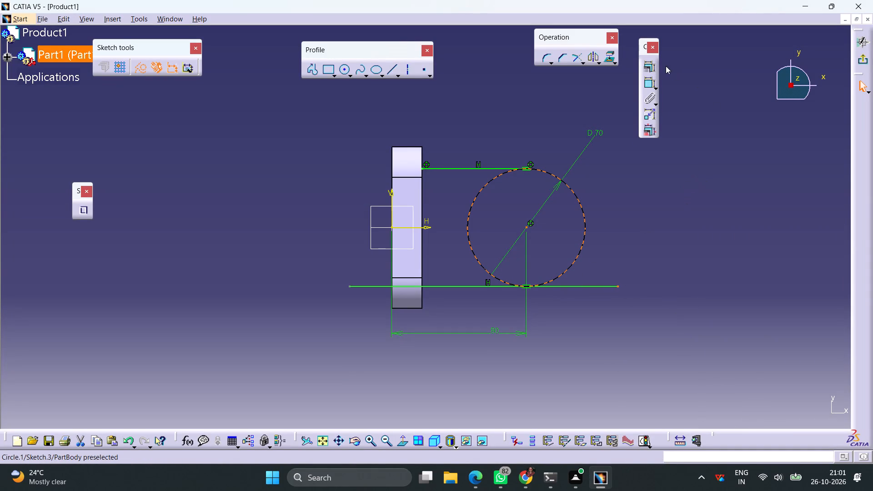
click(652, 65)
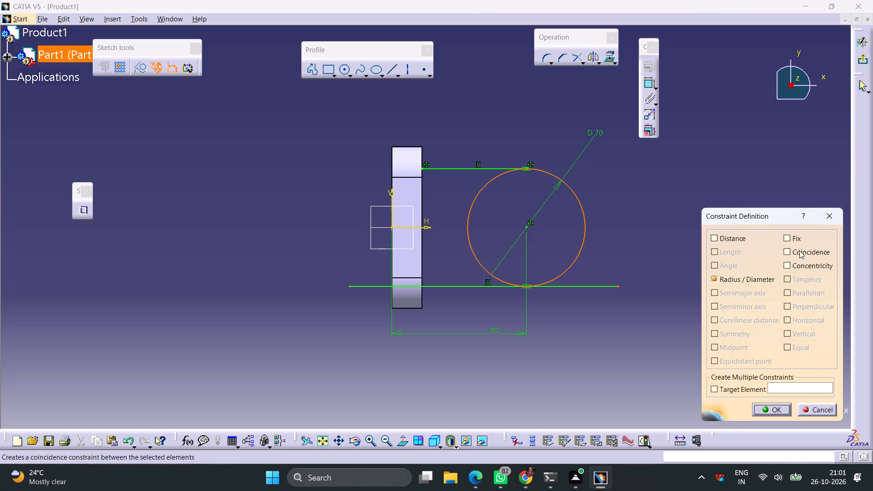
click(799, 251)
click(782, 406)
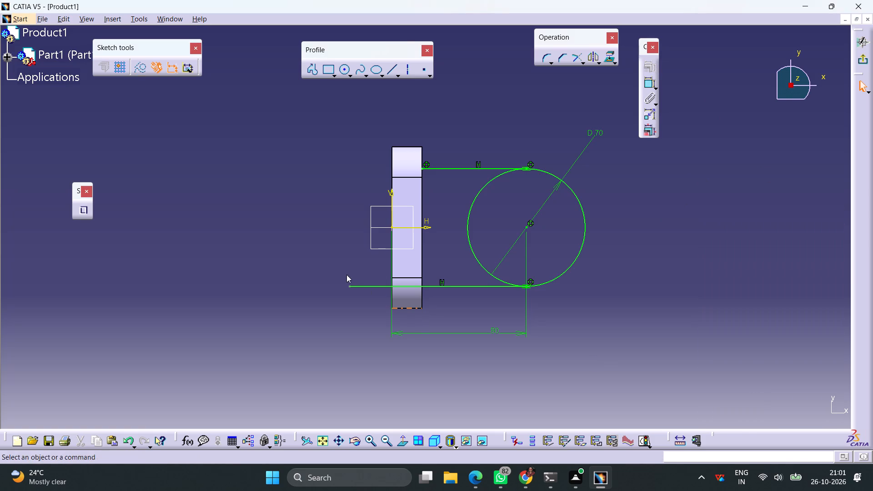
Constrain the lower line's remaining endpoint to be coincident with the plate edge facing the circle.
click(349, 288)
ctrl+click(422, 263)
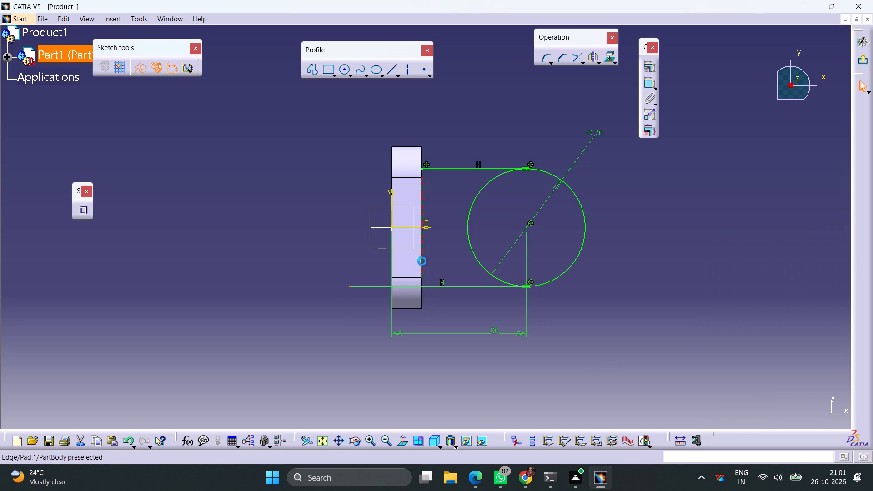
click(650, 66)
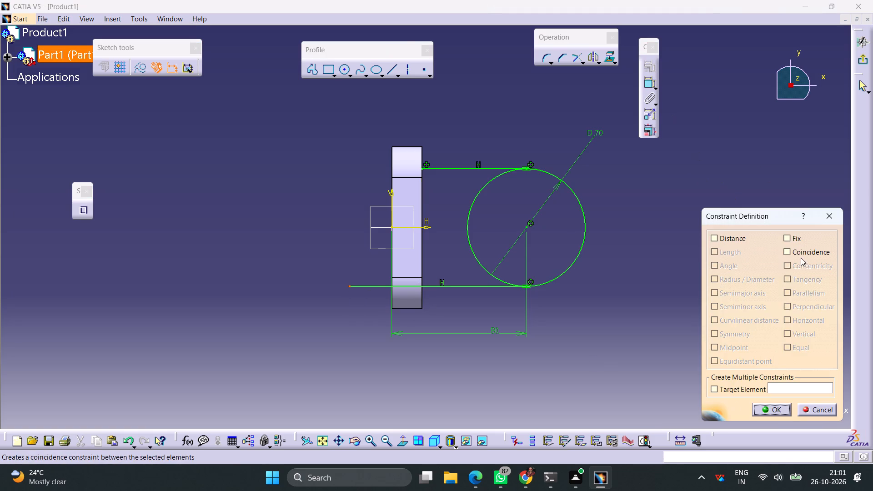
click(798, 249)
click(771, 411)
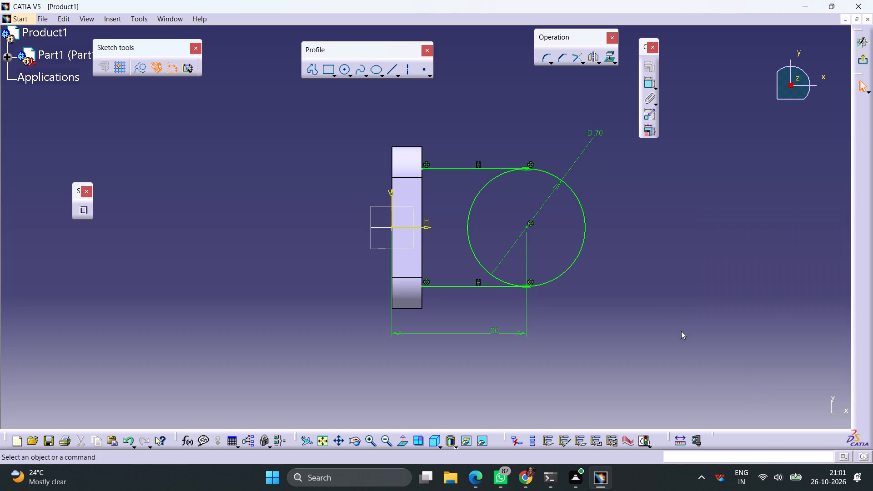
Draw a circle about 23 mm in diameter outside the 70 mm circle, centred on the H axis about 150 mm from the origin.
click(344, 70)
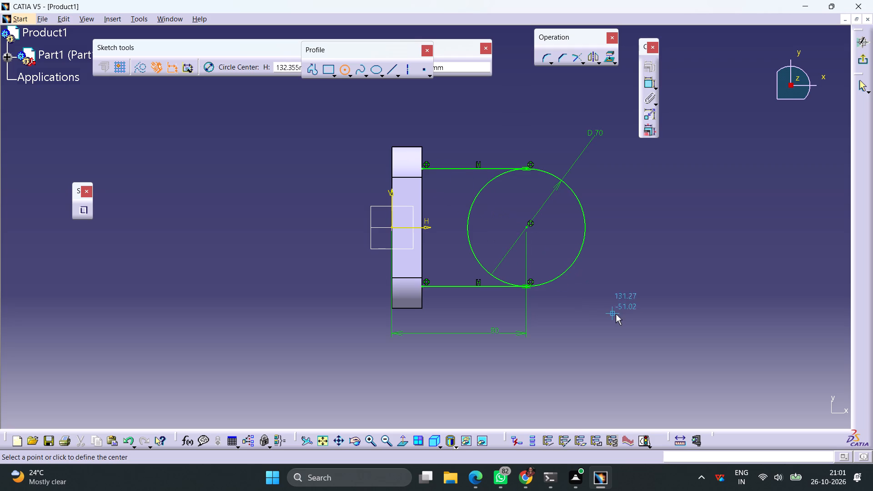
click(644, 228)
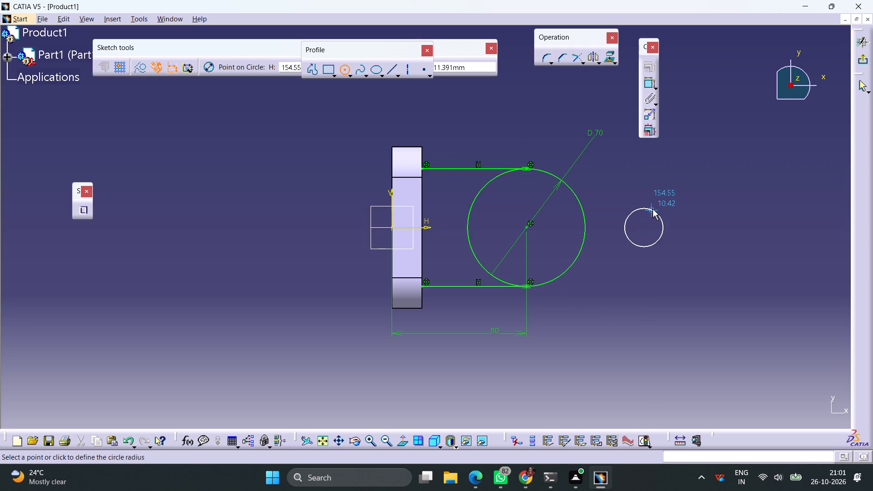
click(652, 209)
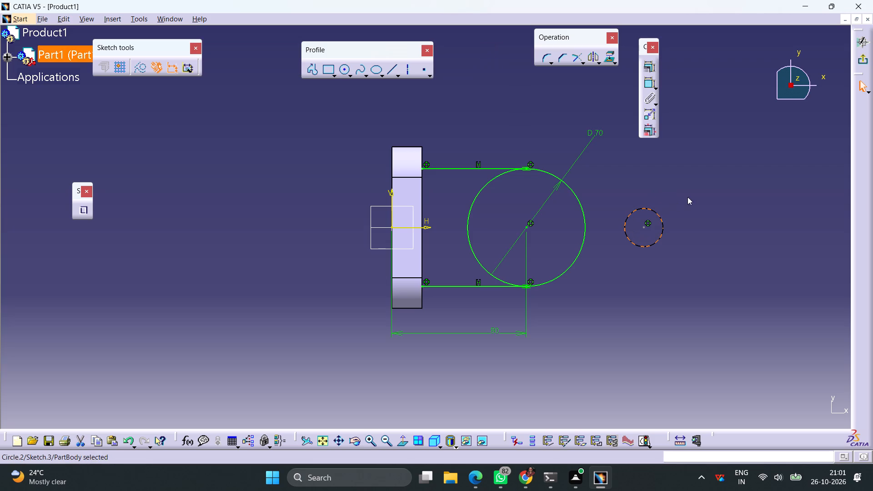
Dimension the new small circle's diameter and set it to 36 mm.
click(648, 85)
click(716, 196)
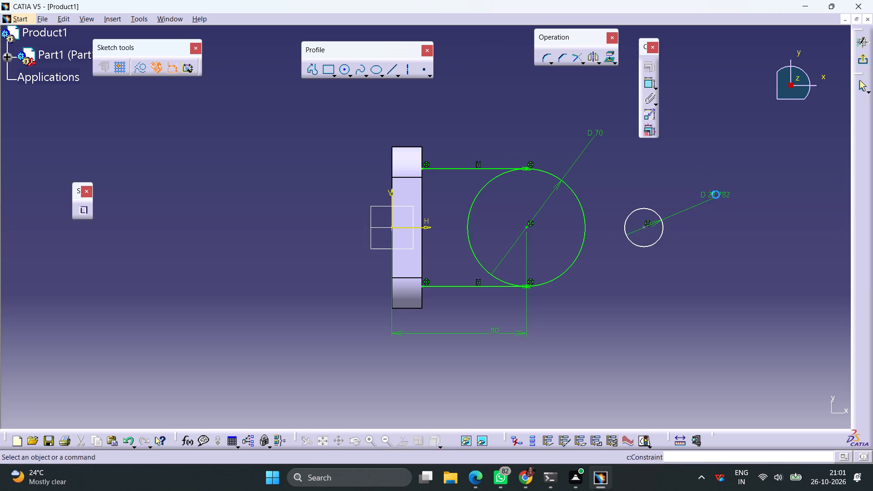
double_click(716, 195)
text(36)
key(Return)
click(617, 317)
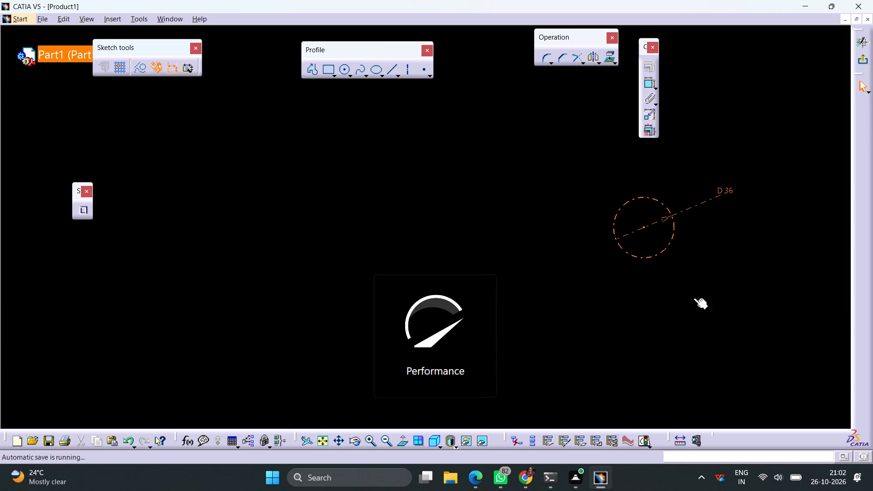
Select the centre point of the 36 mm circle.
ctrl+middle_drag(697, 266, 691, 311)
ctrl+middle_drag(625, 274, 626, 274)
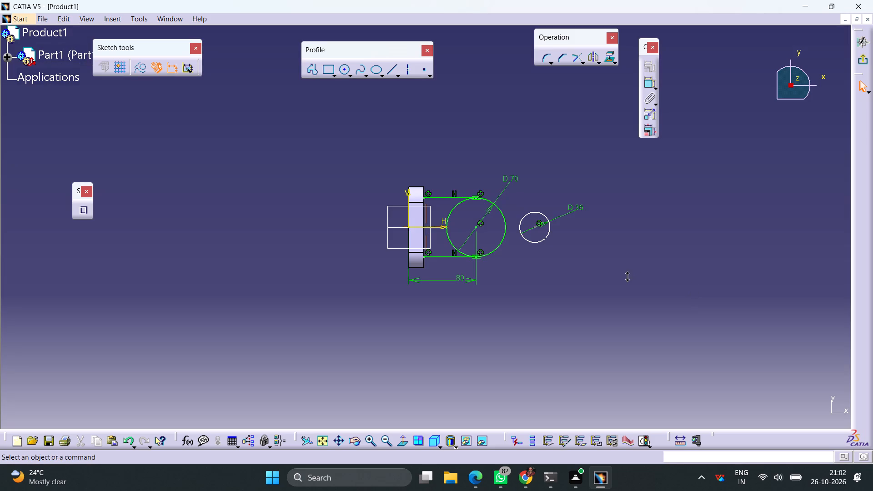
ctrl+middle_drag(626, 274, 632, 242)
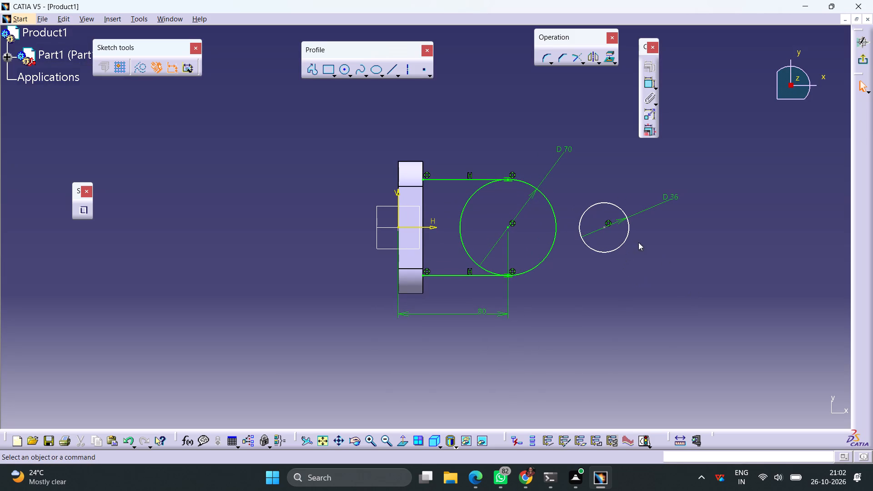
click(602, 228)
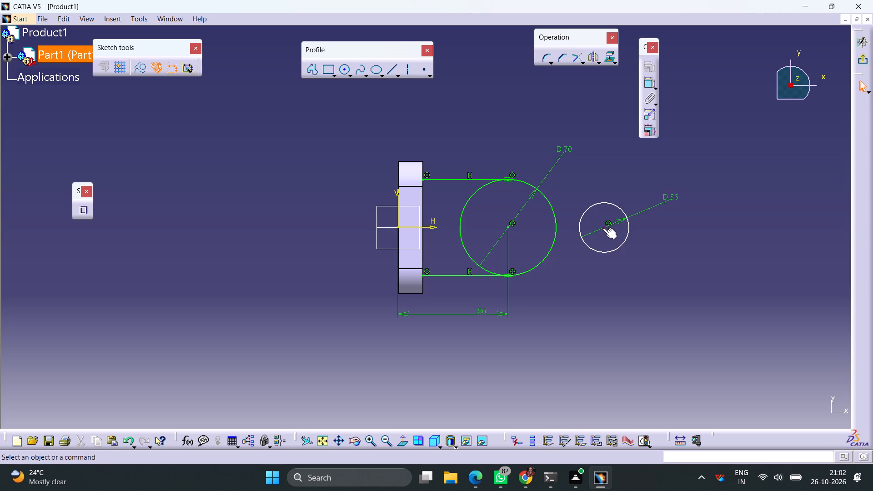
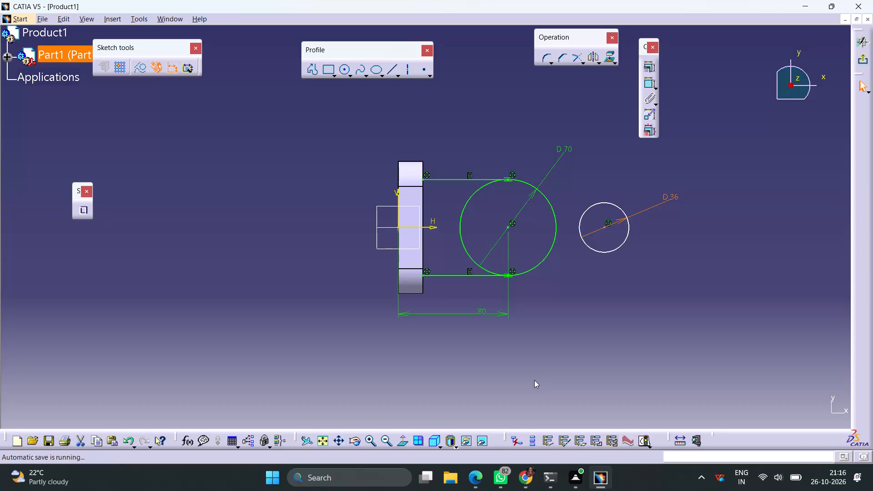
Dimension the horizontal distance between the centres of the 70 mm and 36 mm circles and set it to 60 mm.
click(612, 175)
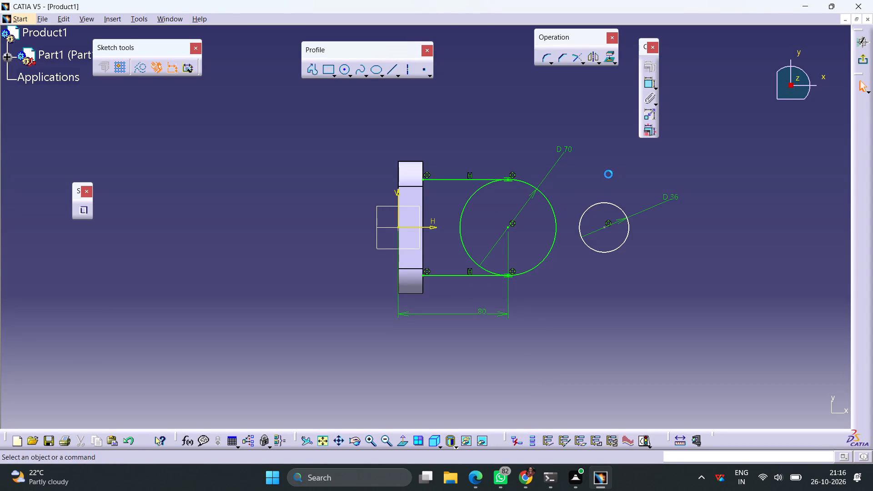
click(604, 225)
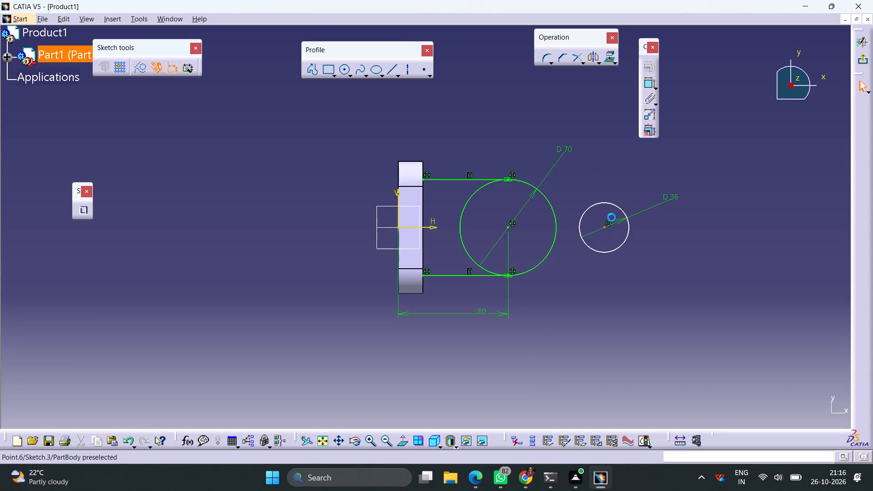
click(649, 82)
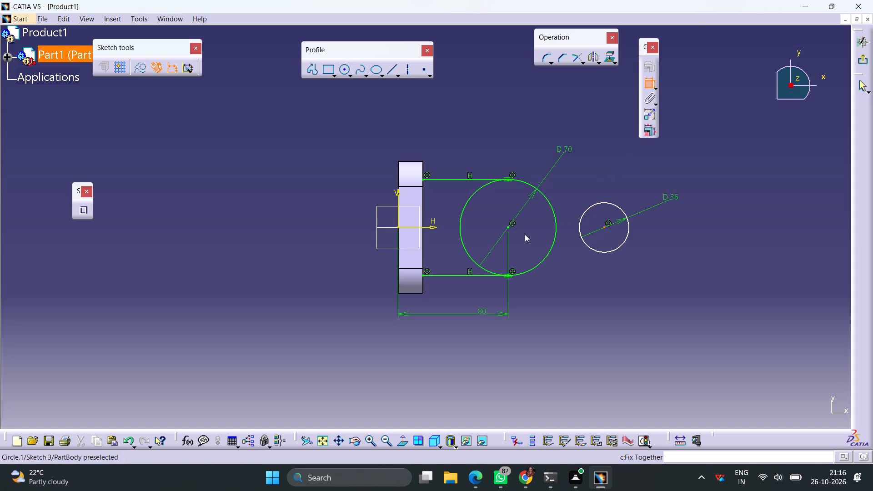
click(508, 229)
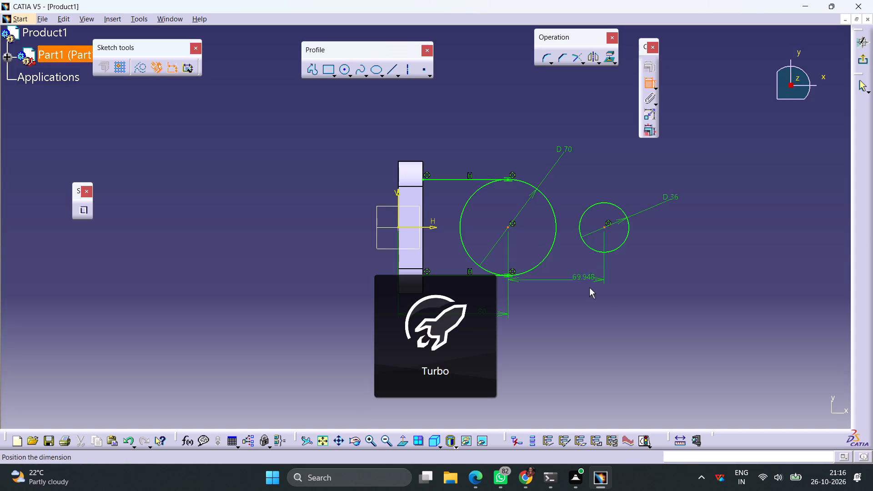
click(581, 306)
click(579, 303)
click(579, 303)
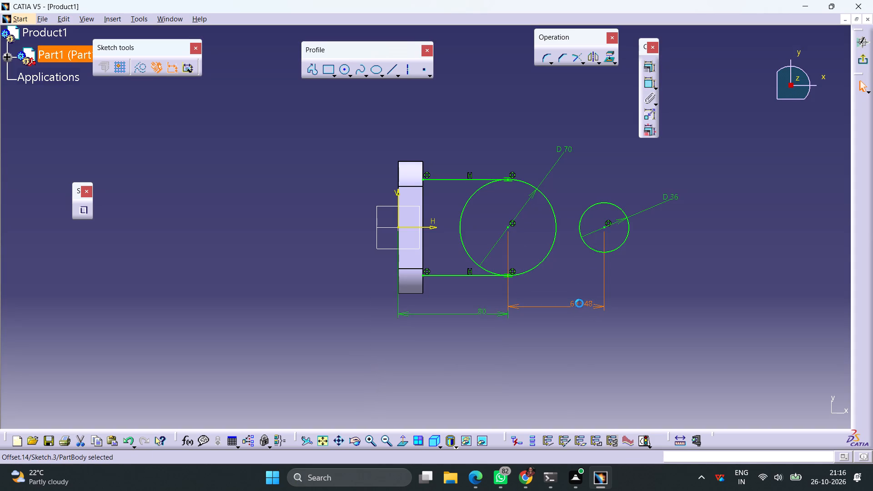
double_click(579, 302)
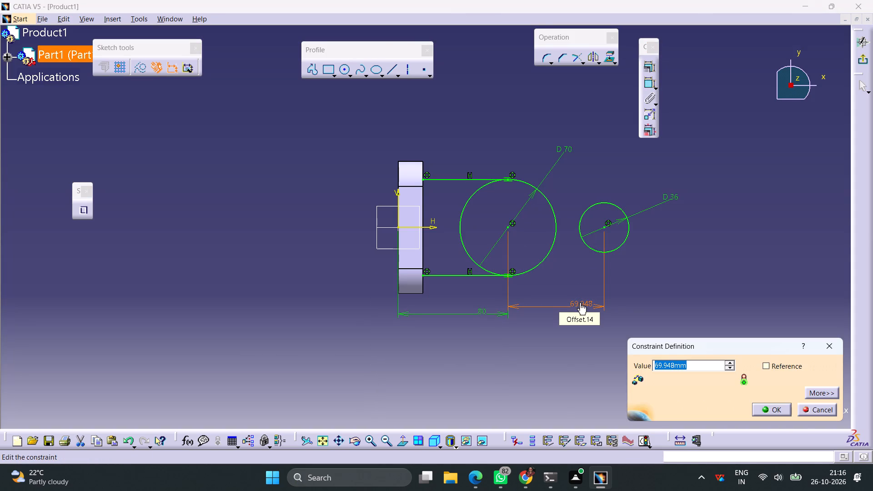
text(60)
key(Return)
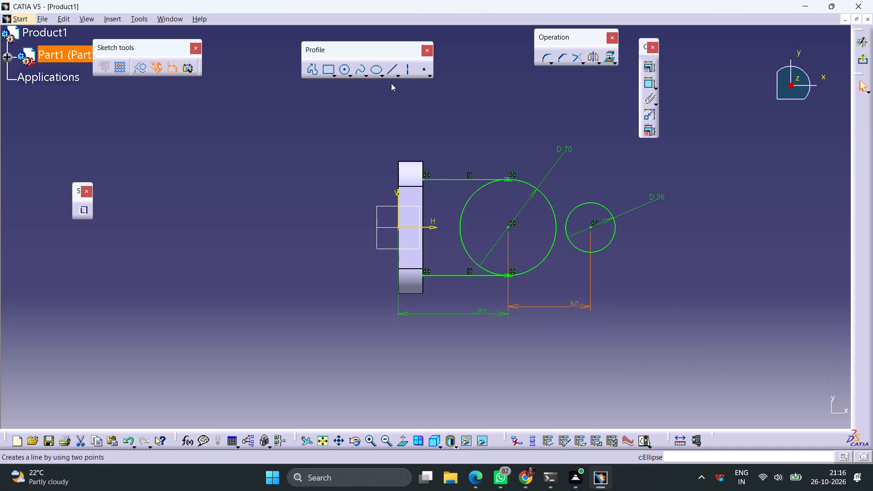
Draw a line above both circles, sloping down from over the 70 mm circle to beyond the 36 mm circle.
click(390, 70)
click(507, 136)
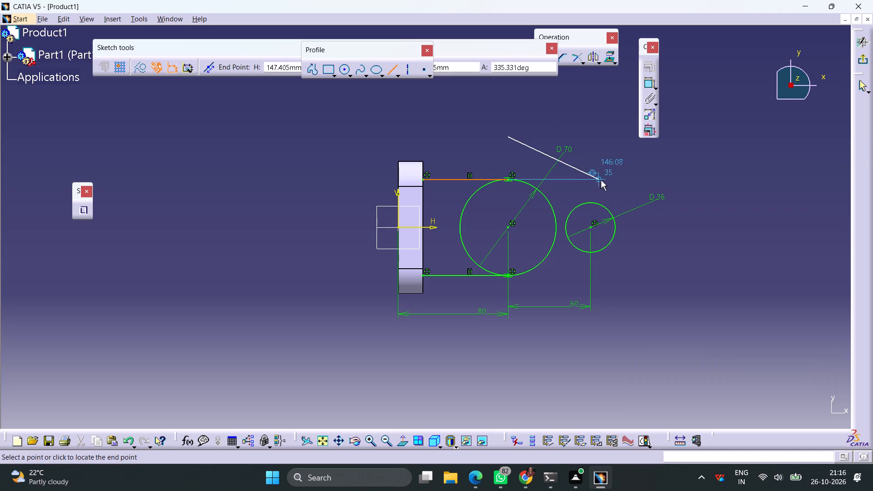
click(647, 182)
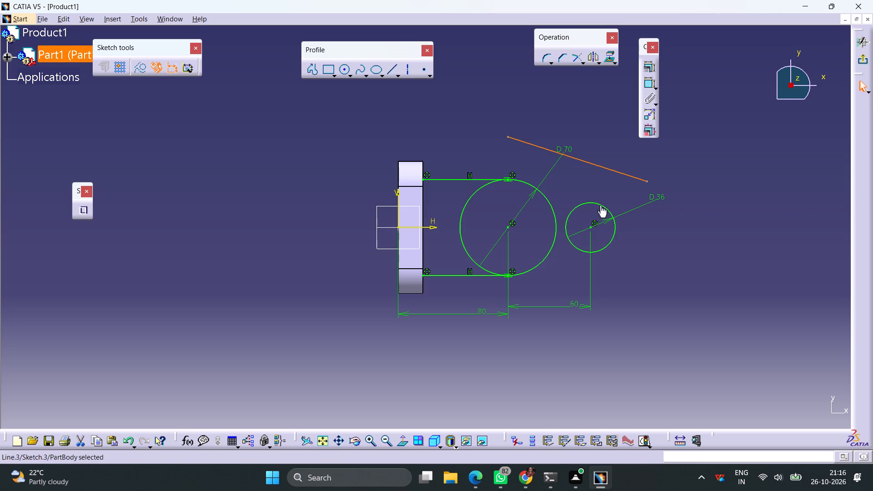
Constrain the upper sloping line to be tangent to the 36 mm circle and to the 70 mm circle.
ctrl+click(601, 205)
click(647, 68)
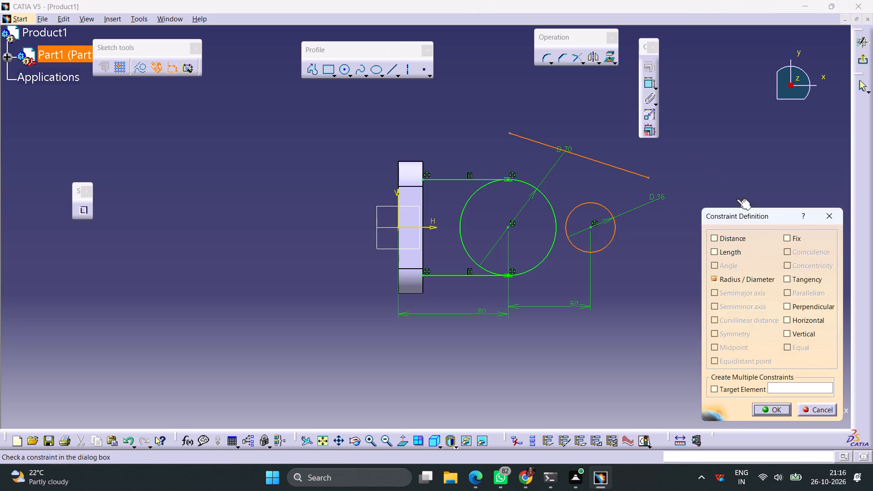
click(797, 277)
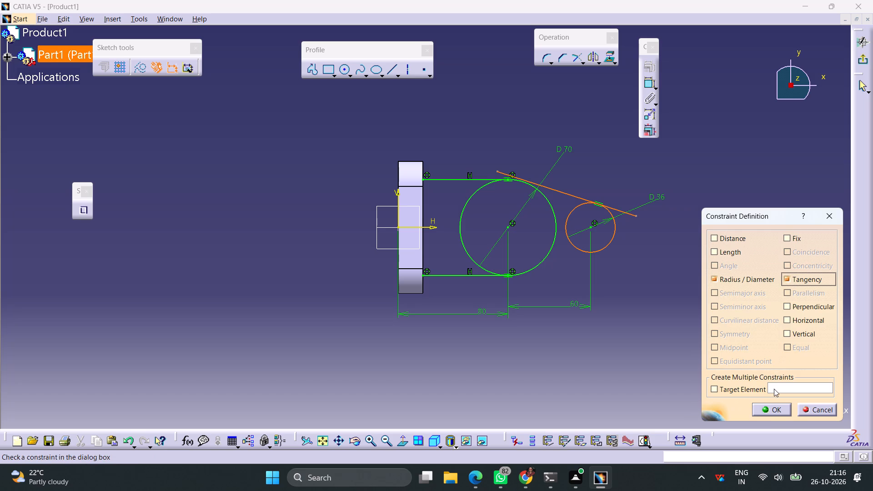
click(769, 411)
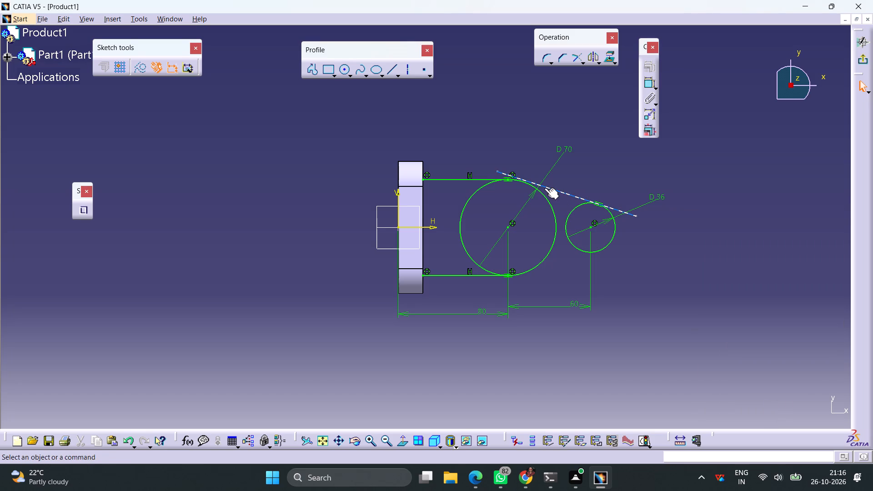
click(544, 188)
ctrl+click(546, 196)
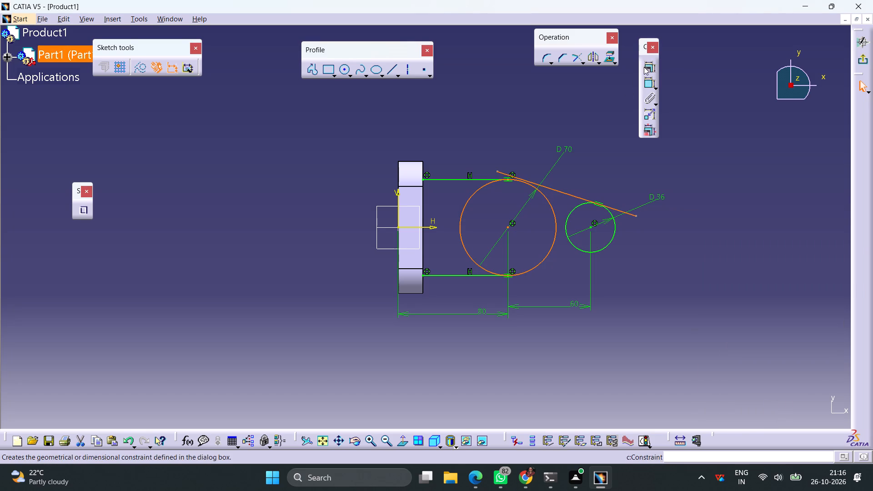
click(644, 68)
click(794, 280)
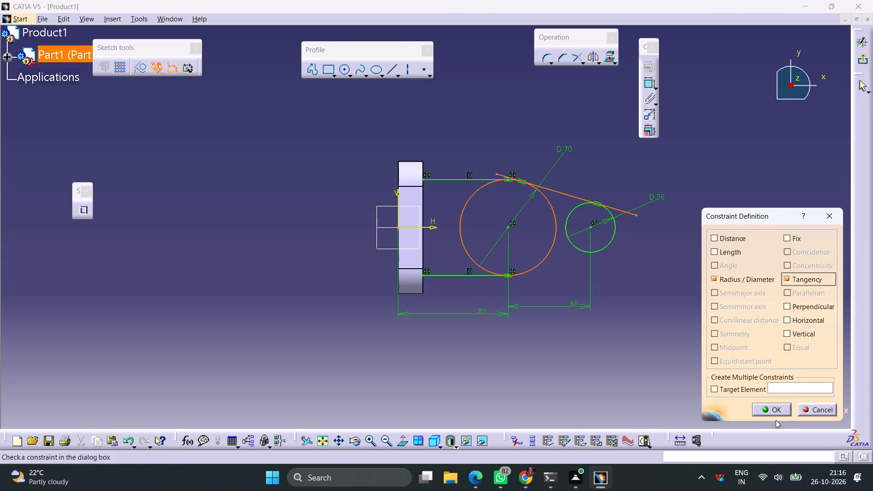
click(769, 412)
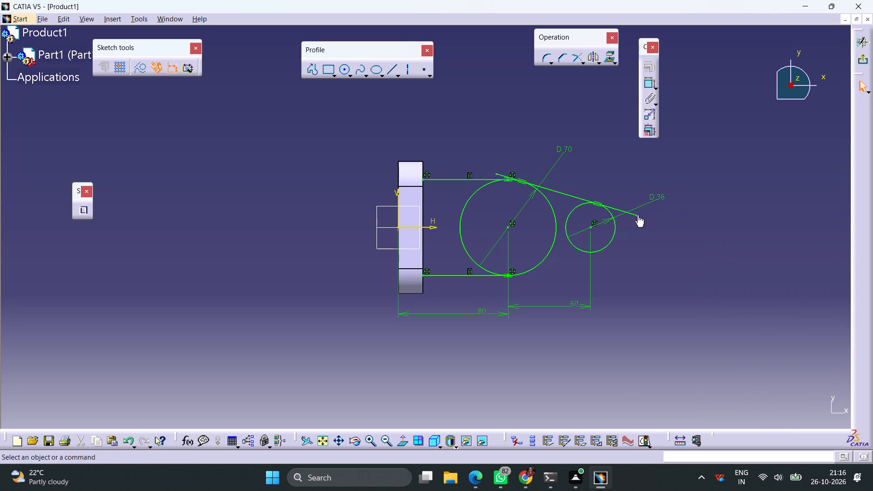
Constrain the upper tangent line's outer endpoint to be coincident with the 36 mm circle.
click(637, 215)
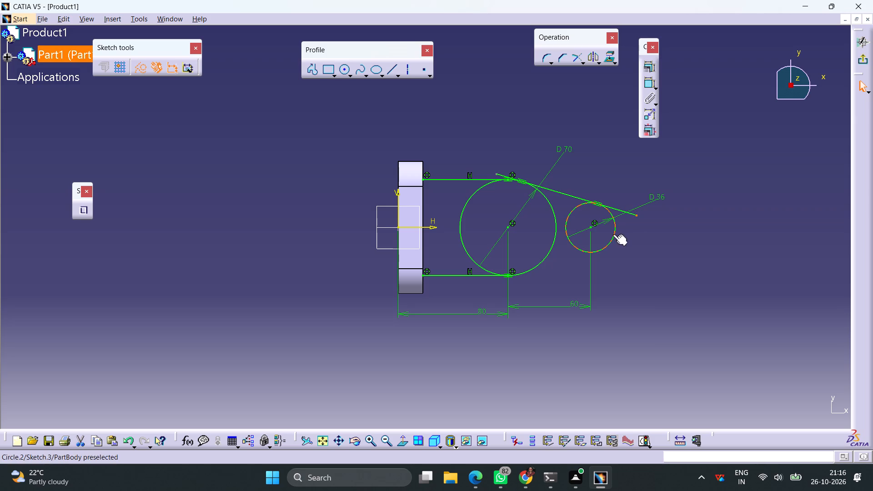
ctrl+click(613, 234)
click(647, 70)
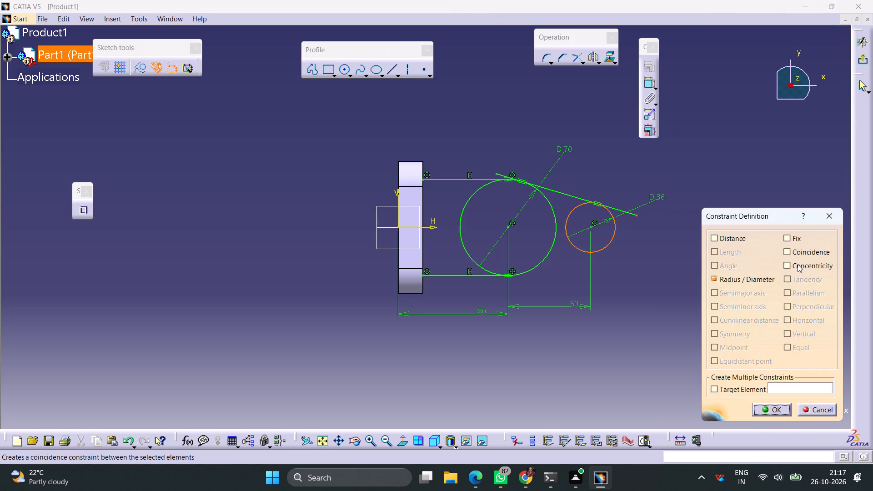
click(799, 255)
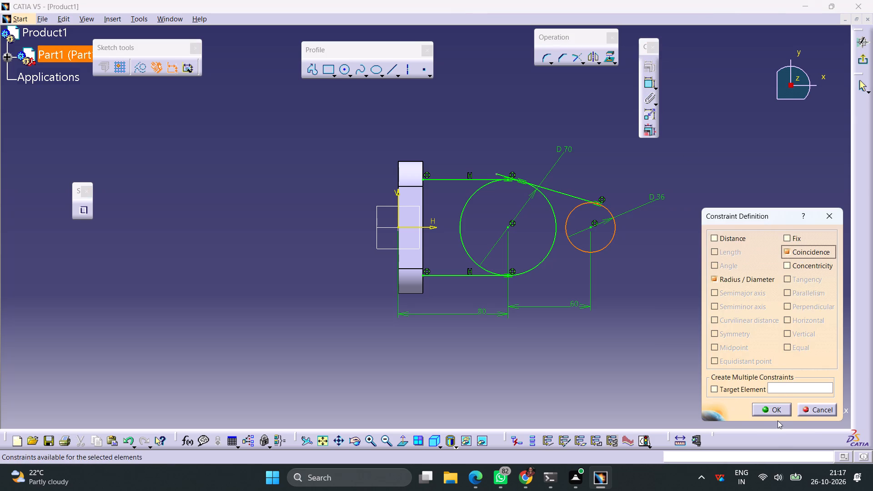
click(776, 406)
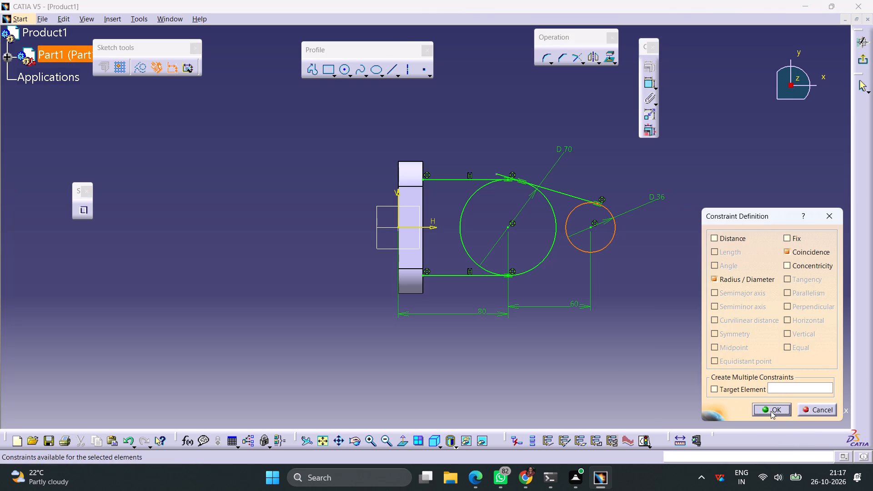
click(771, 411)
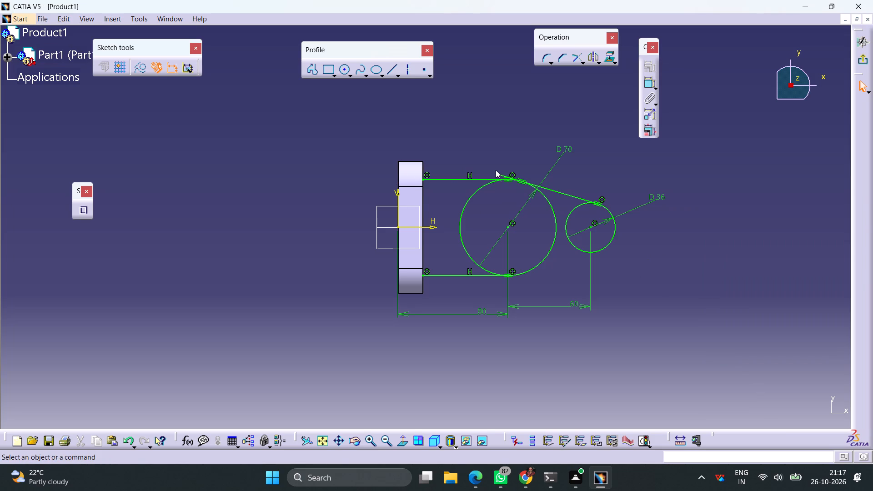
Constrain the upper tangent line's other endpoint to be coincident with the 70 mm circle.
click(496, 173)
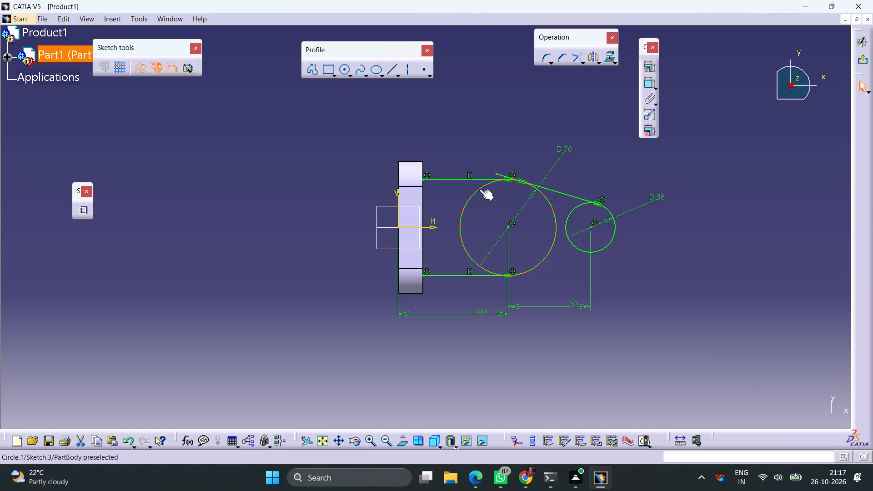
ctrl+click(479, 189)
click(647, 69)
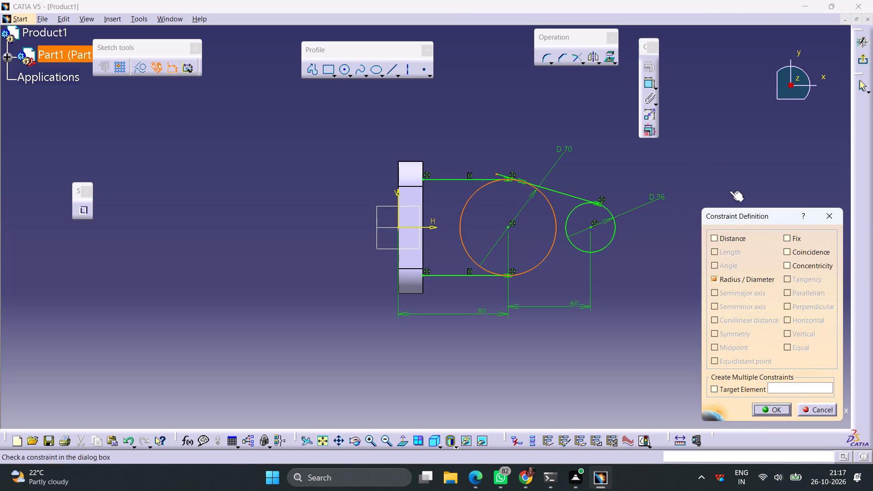
click(802, 251)
click(779, 409)
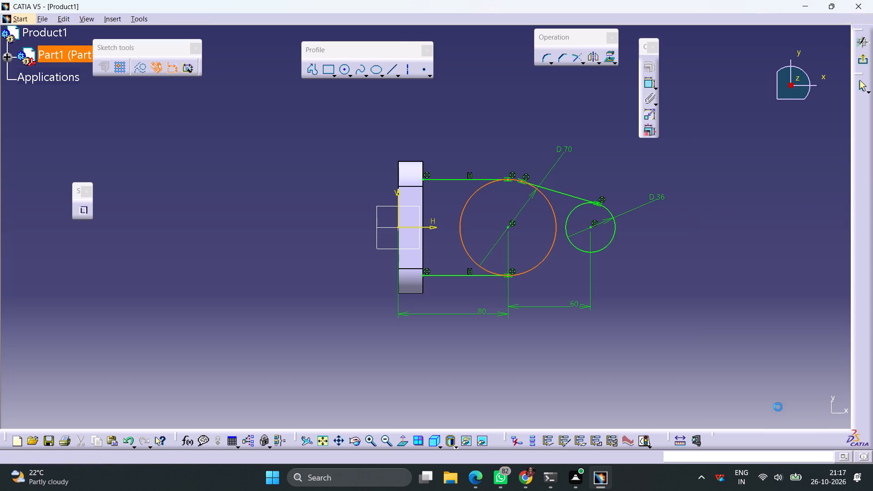
Draw a line below both circles, sloping up towards the 36 mm circle's side, and delete its endpoint's automatic coincidence constraint.
click(391, 70)
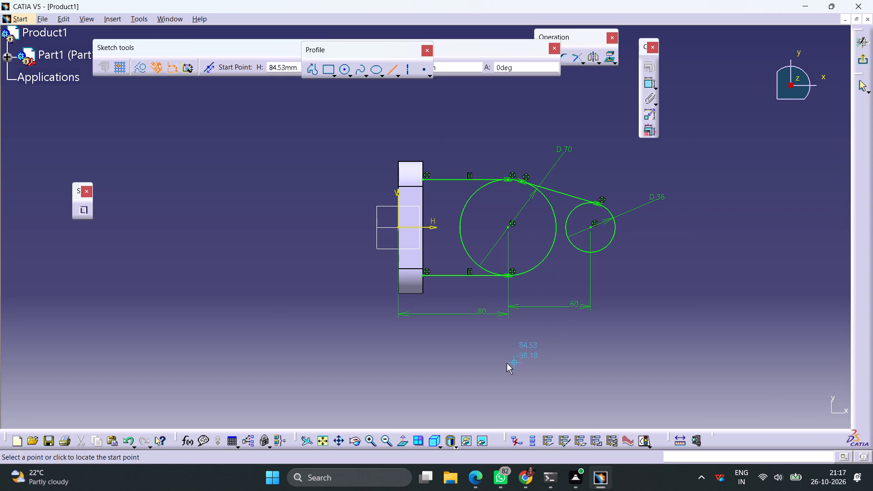
click(507, 363)
click(668, 274)
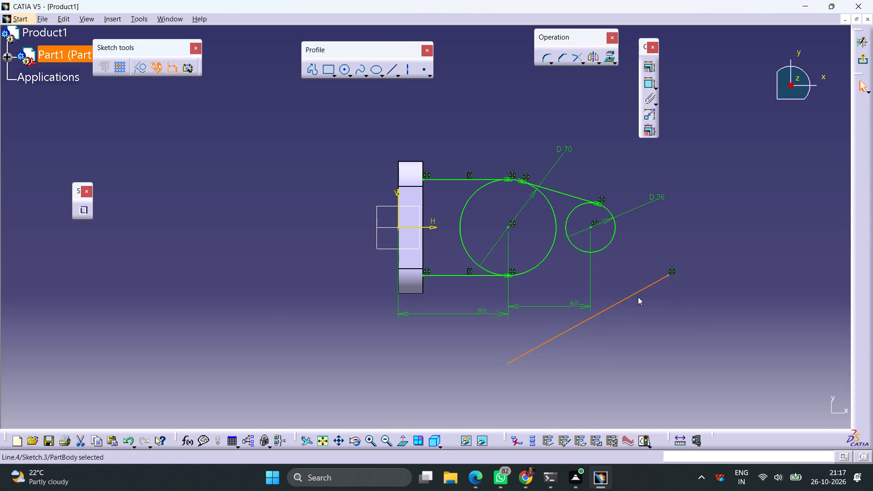
click(671, 270)
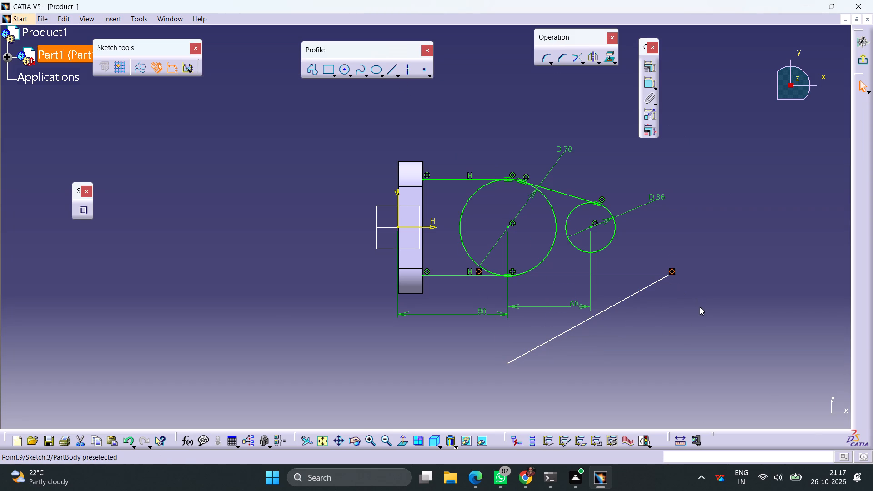
key(Delete)
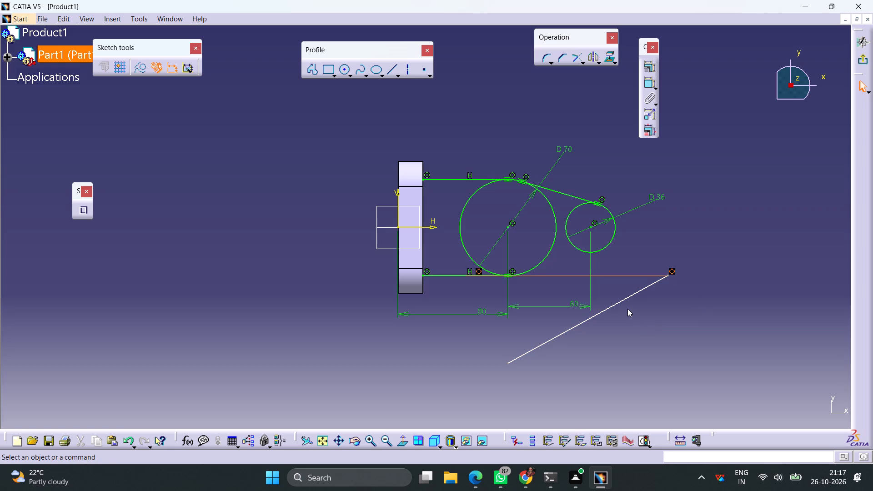
Constrain the lower sloping line to be tangent to the 70 mm circle and to the 36 mm circle.
click(620, 305)
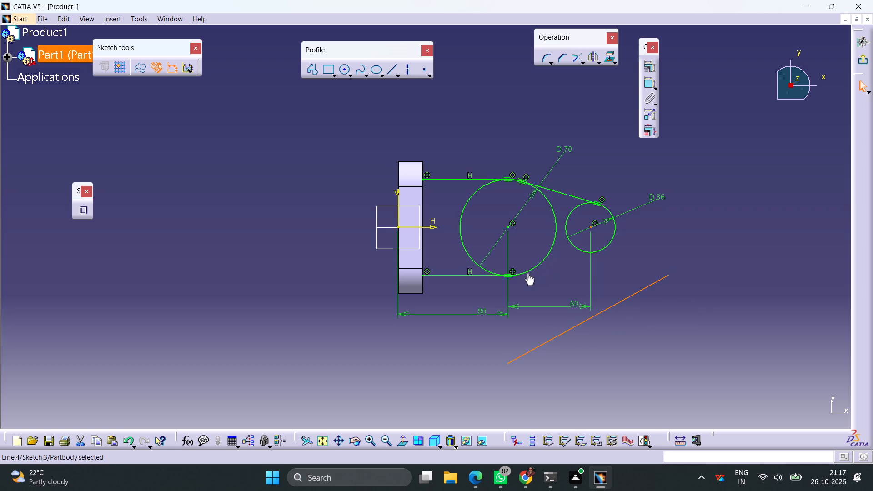
ctrl+click(520, 273)
click(648, 66)
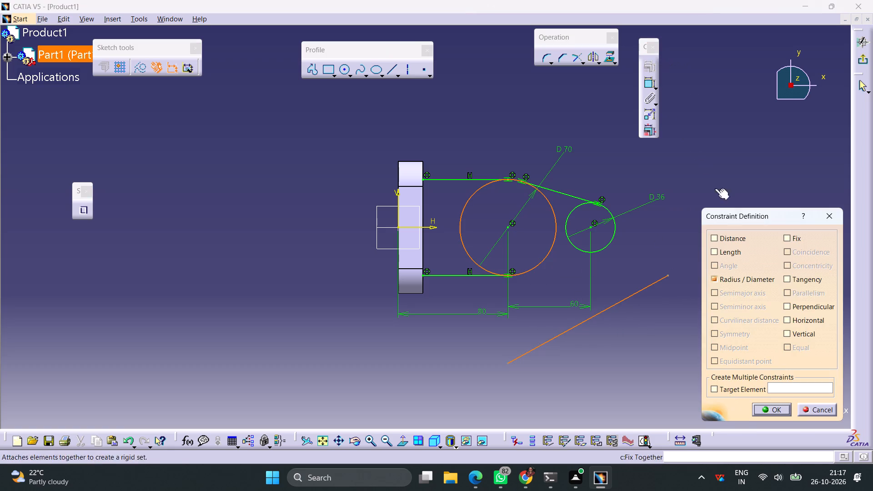
click(795, 279)
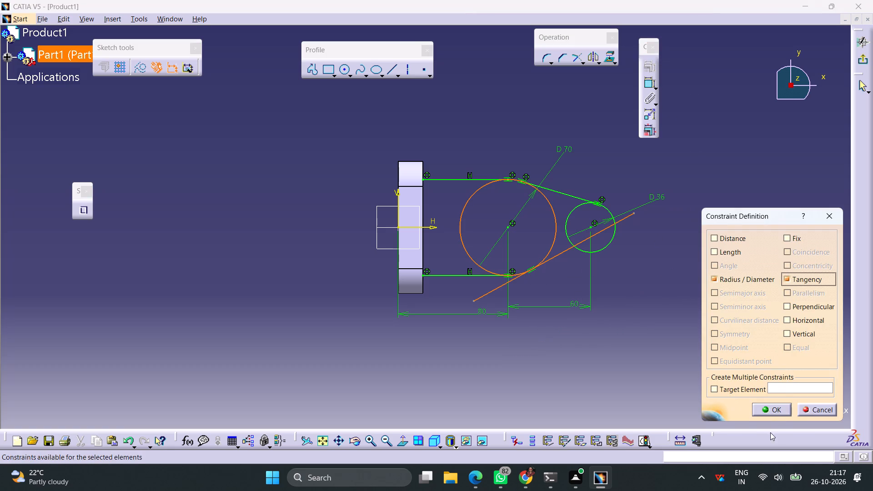
click(773, 408)
click(596, 234)
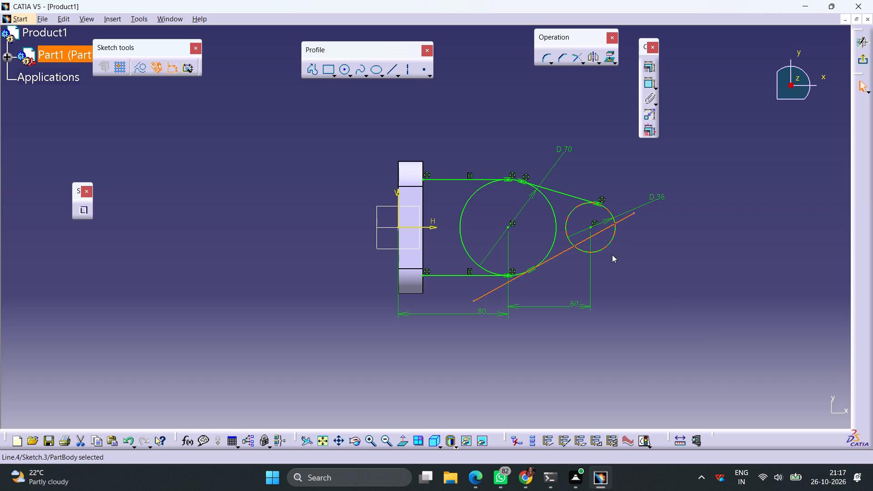
ctrl+click(599, 250)
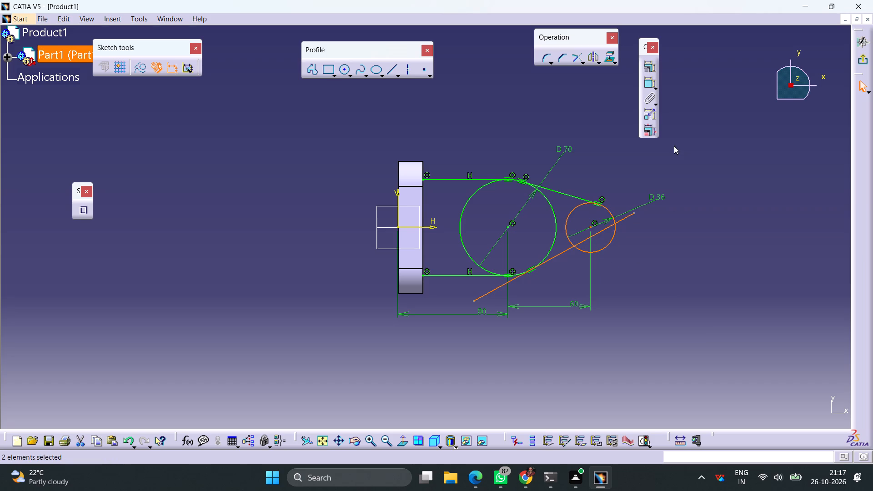
click(651, 66)
click(795, 278)
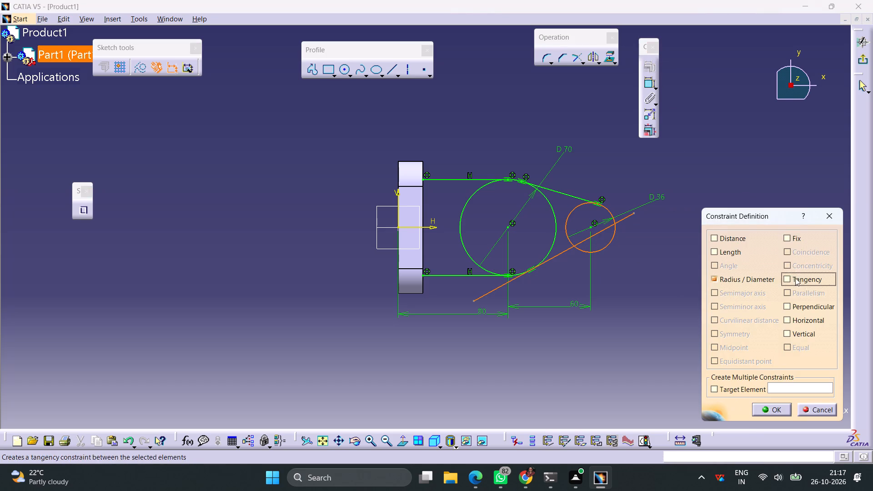
click(776, 409)
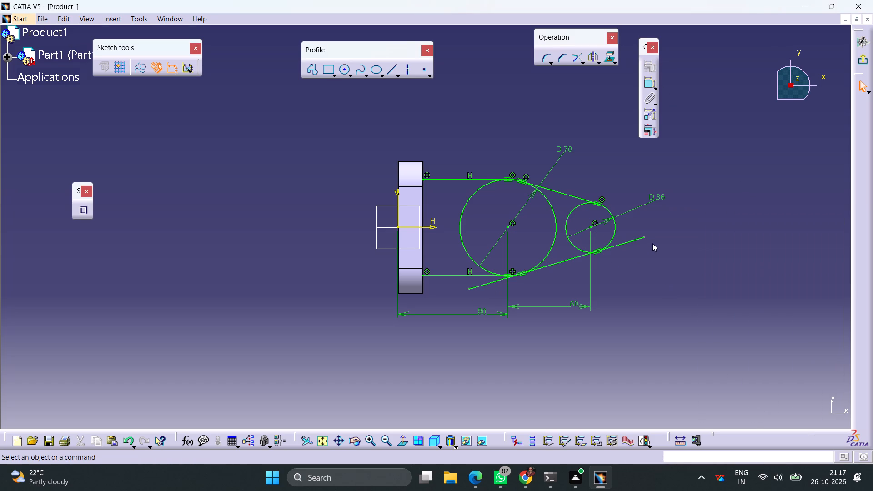
Constrain the lower tangent line's outer endpoint to be coincident with the 36 mm circle.
click(642, 238)
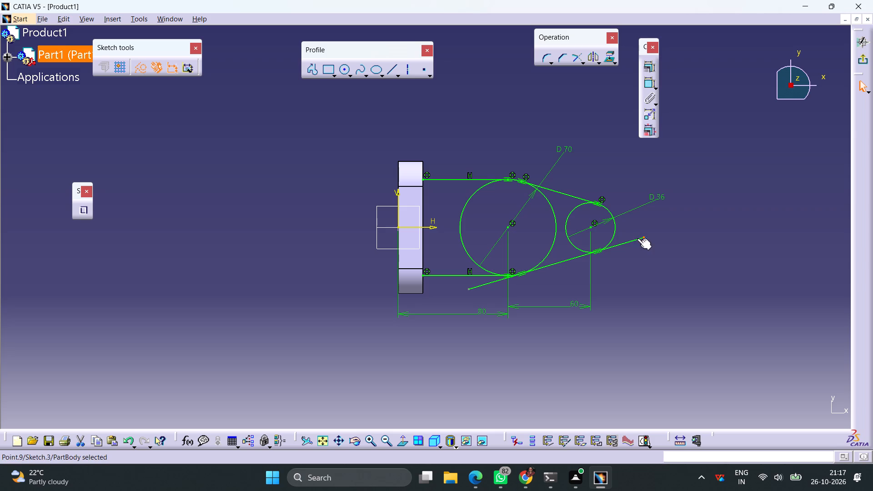
ctrl+click(612, 240)
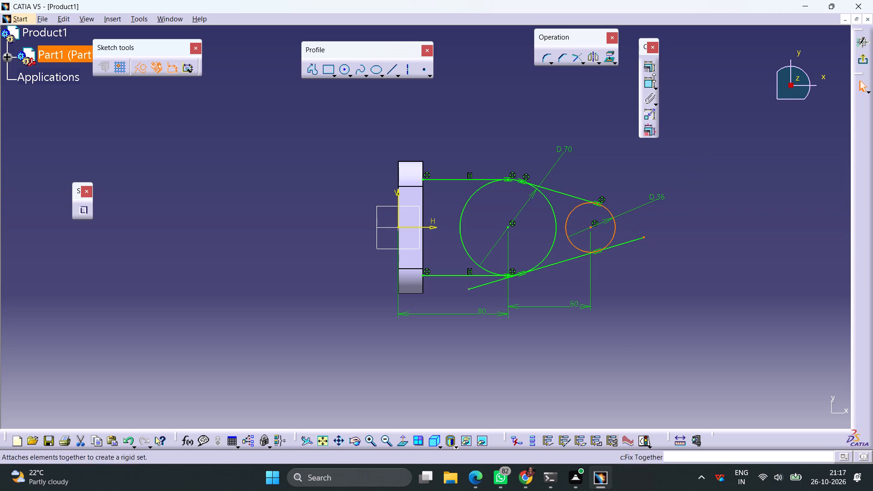
click(650, 70)
click(804, 249)
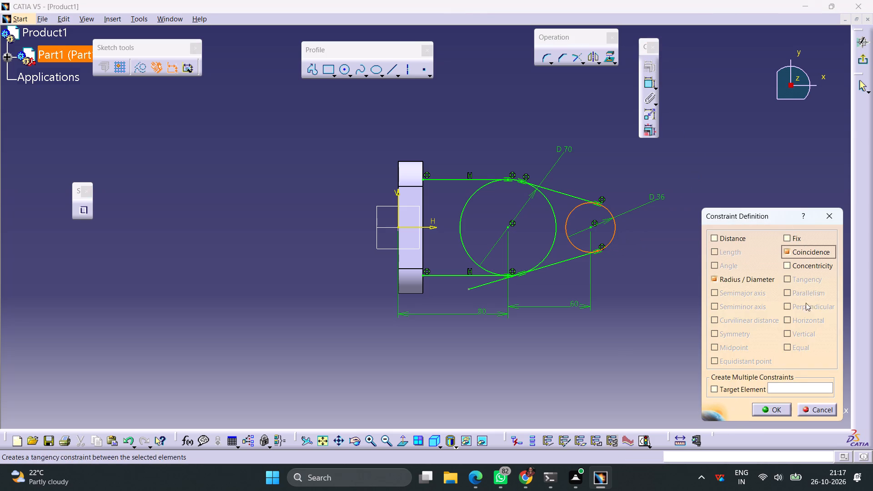
click(762, 410)
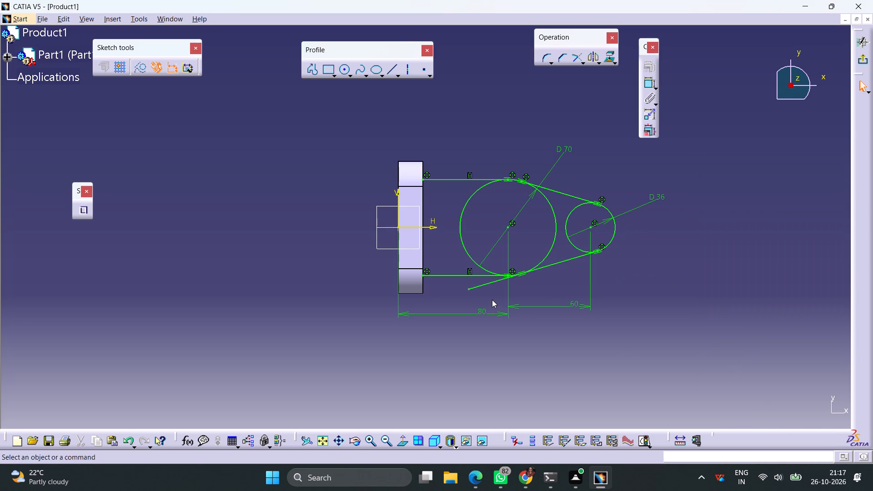
Constrain the lower tangent line's other endpoint to be coincident with the 70 mm circle.
click(470, 291)
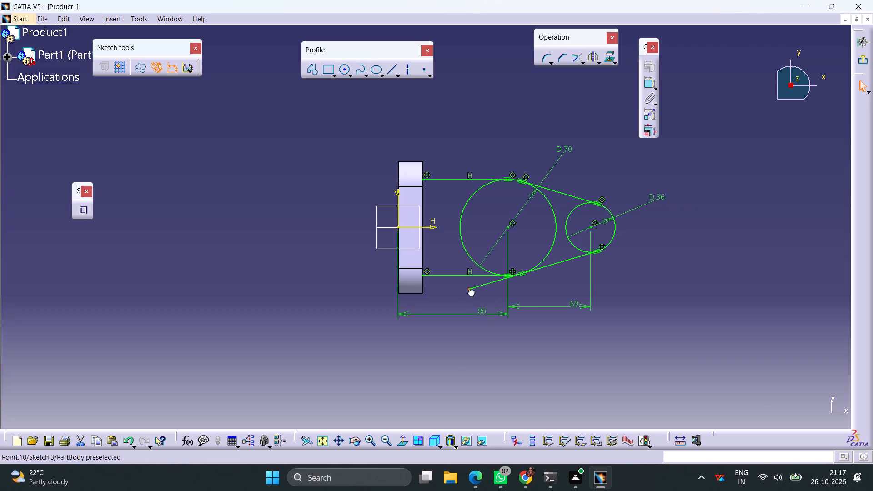
ctrl+click(547, 254)
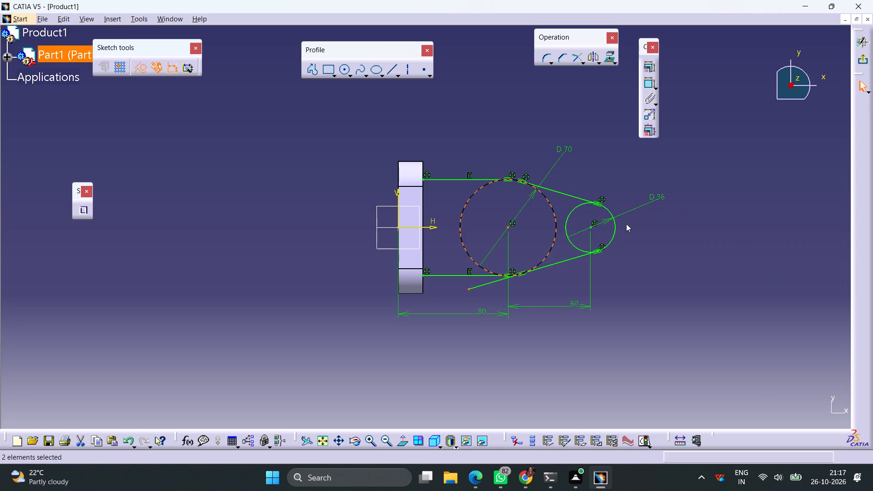
click(651, 67)
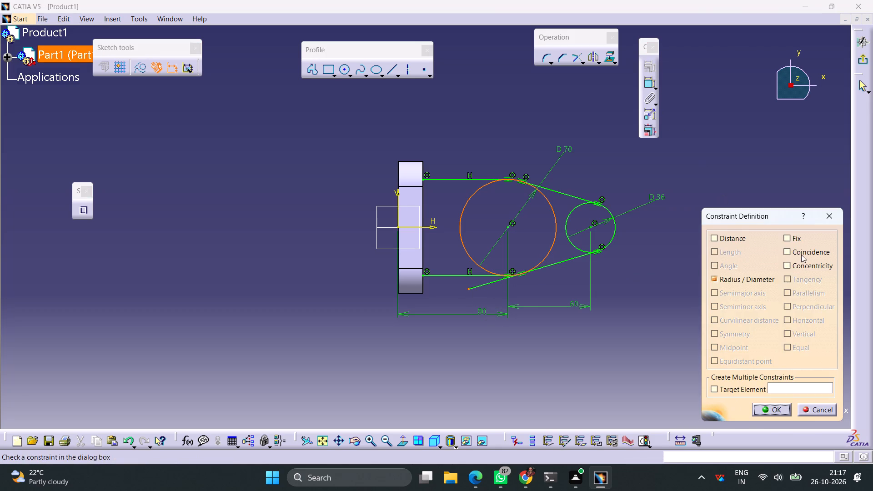
click(801, 255)
click(780, 408)
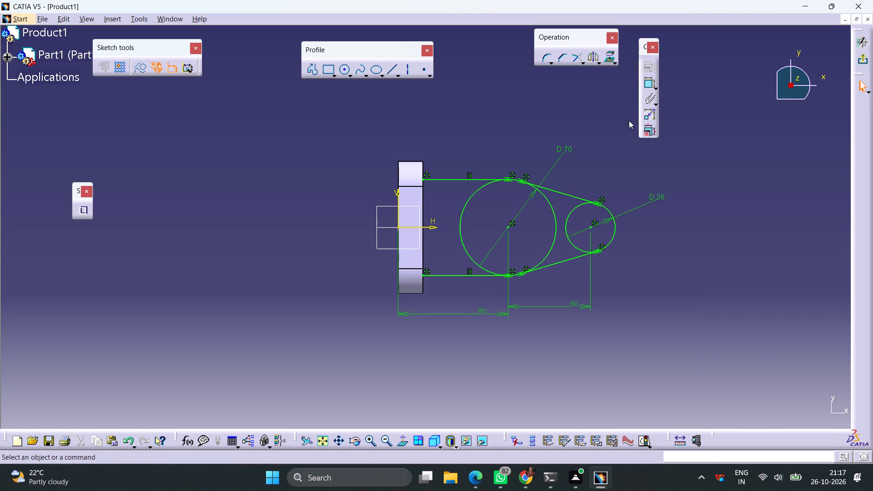
Quick-trim the 70 mm circle's two large arcs, keeping only the short arcs between the straight and sloping lines.
click(581, 60)
click(626, 74)
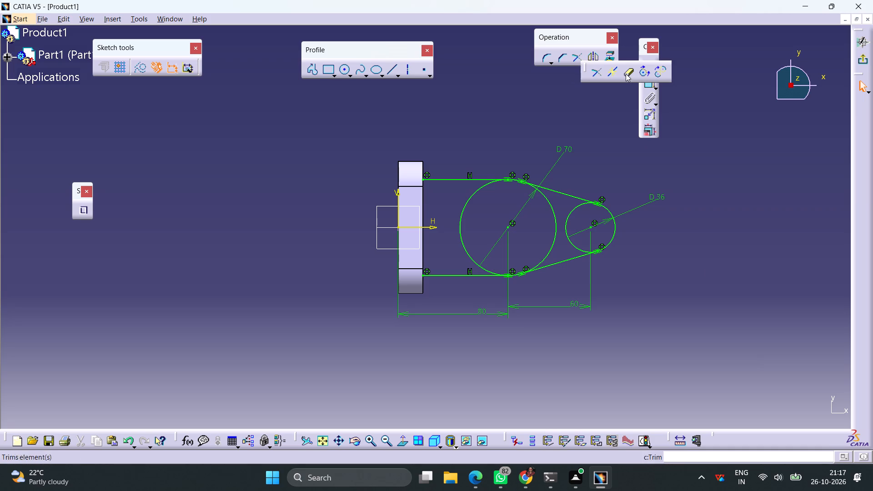
click(554, 211)
click(576, 58)
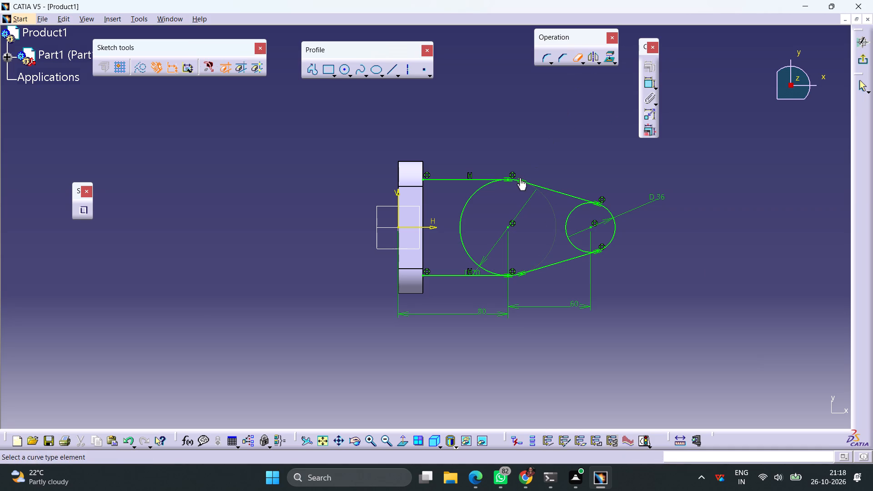
click(464, 210)
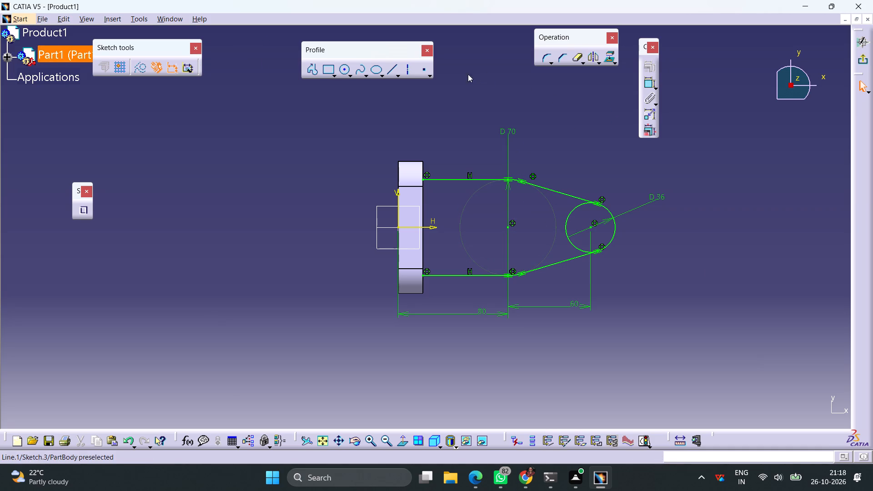
Close the arm profile with a vertical line along the plate face joining the two horizontal lines' ends, and exit the sketch.
click(389, 69)
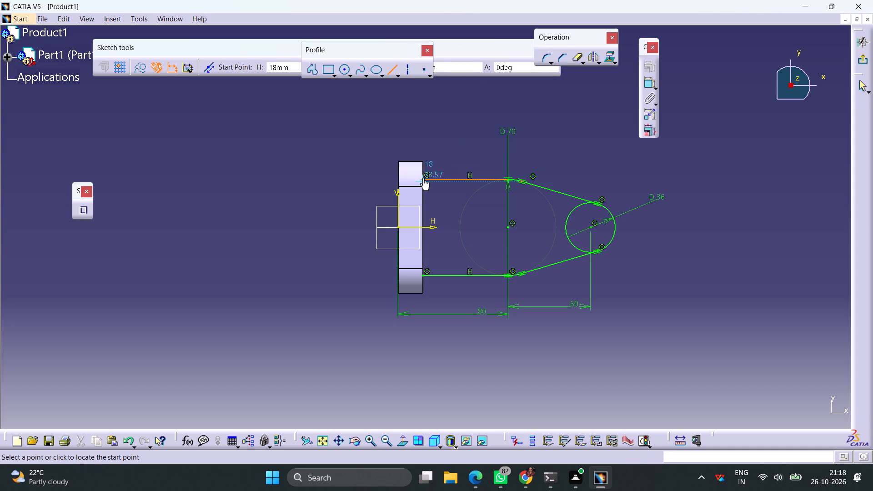
click(422, 178)
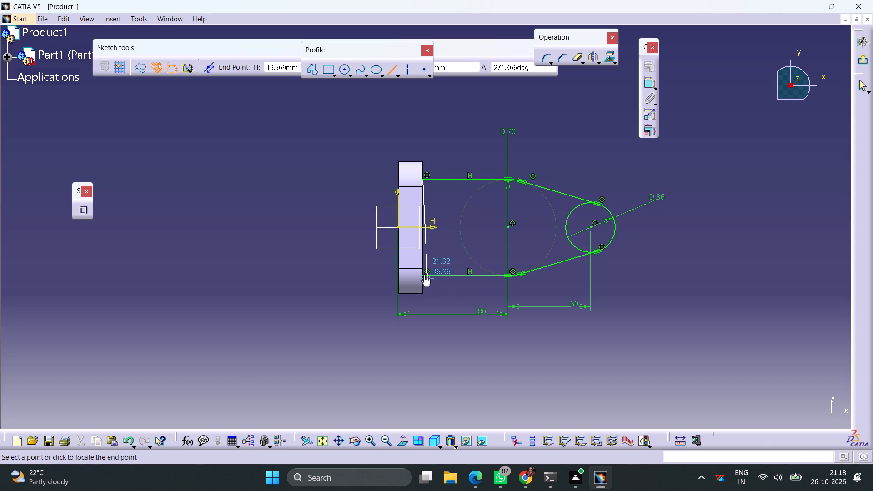
click(421, 276)
click(455, 293)
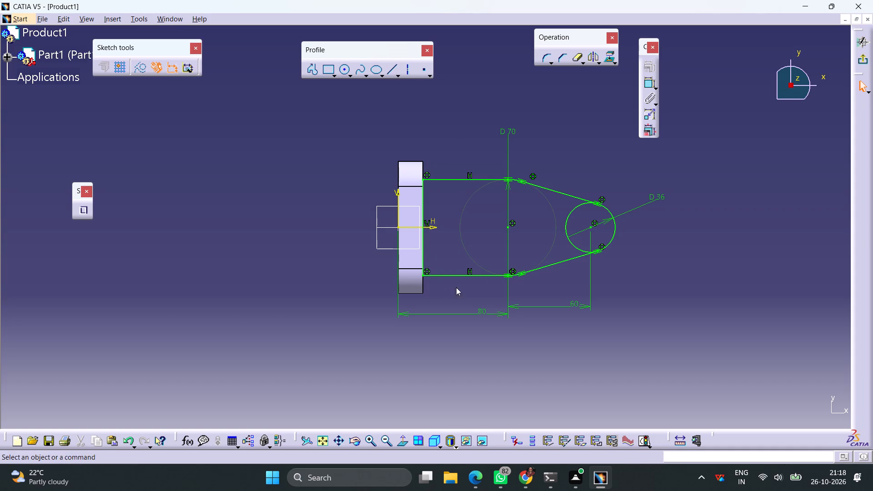
click(861, 59)
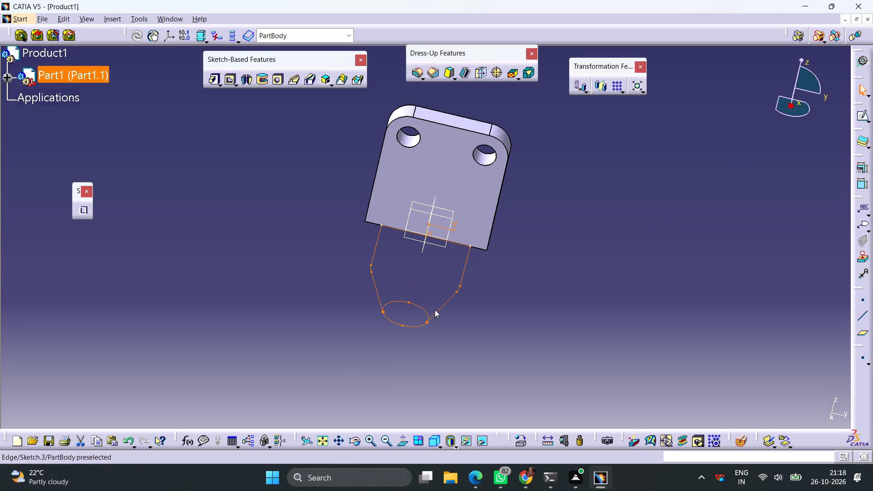
Reopen the arm sketch, Sketch.3, quick-trim the 36 mm circle's arc inside the profile, and exit the sketch.
double_click(443, 304)
double_click(443, 304)
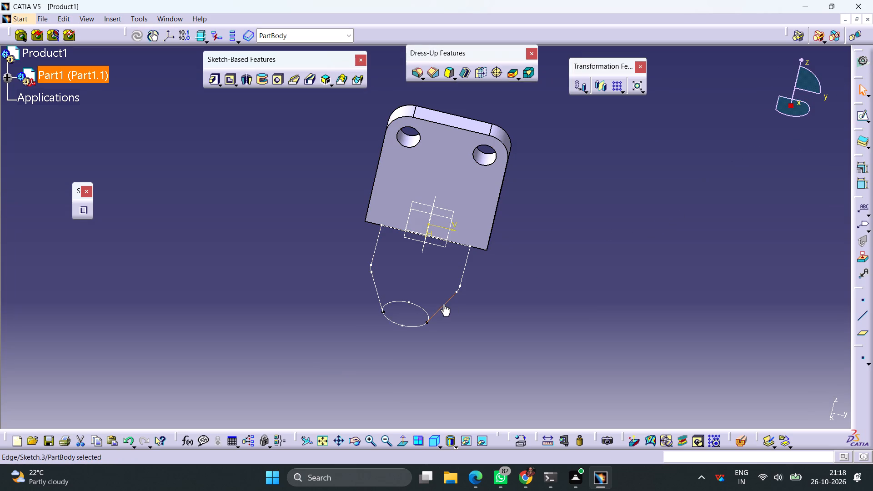
double_click(448, 299)
double_click(448, 299)
ctrl+middle_drag(520, 296, 514, 323)
key(Escape)
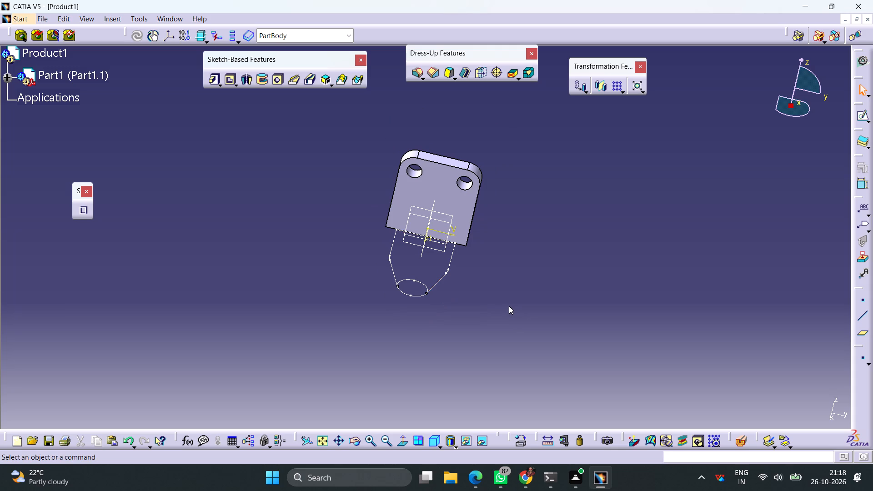
click(6, 78)
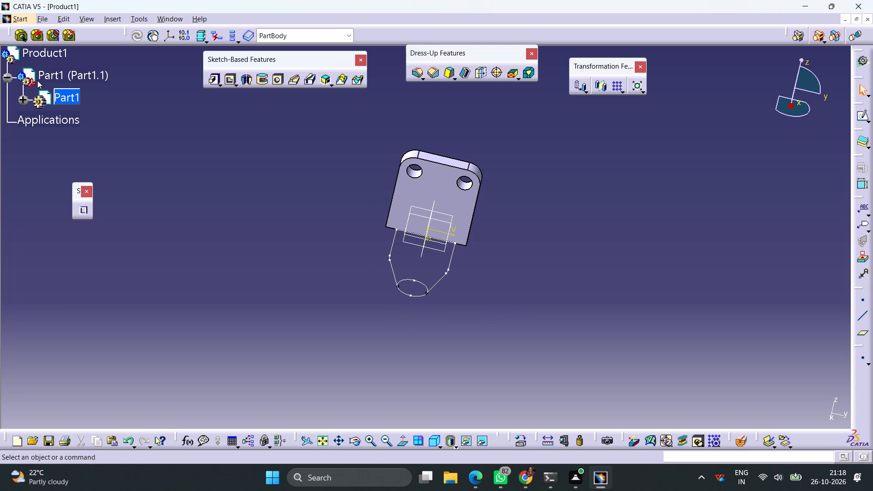
click(23, 100)
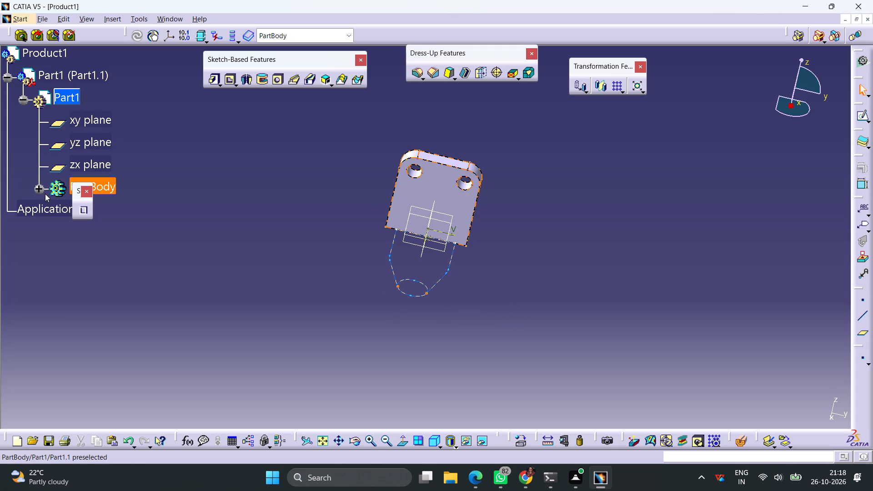
click(41, 190)
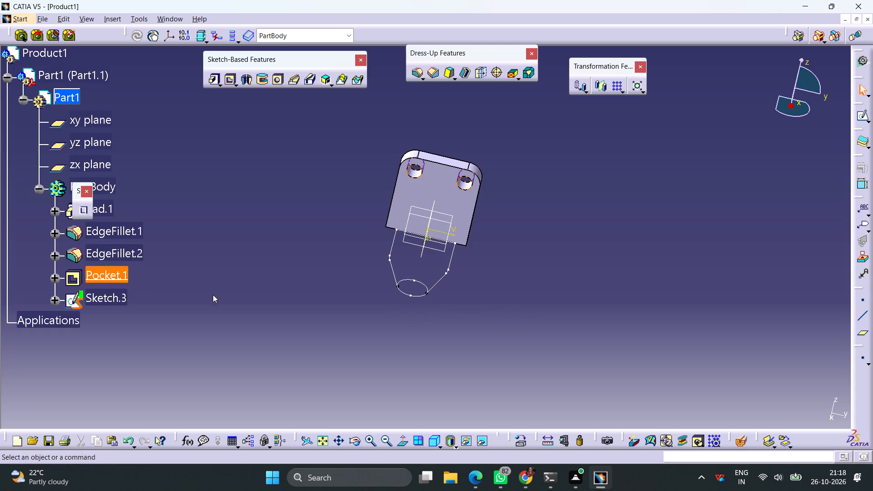
click(229, 297)
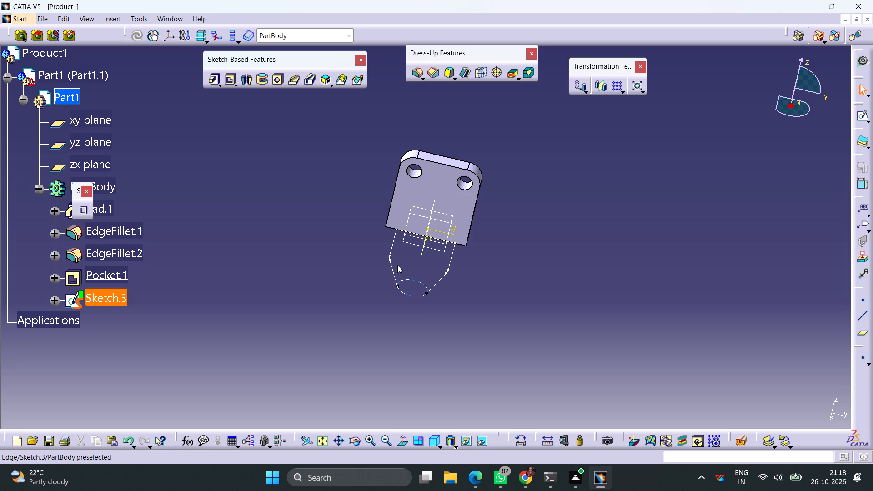
click(390, 270)
double_click(95, 298)
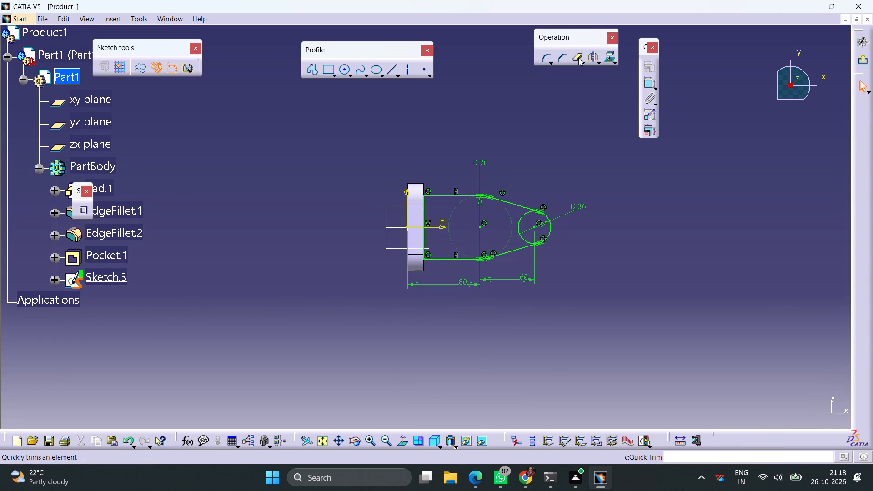
click(576, 58)
click(522, 221)
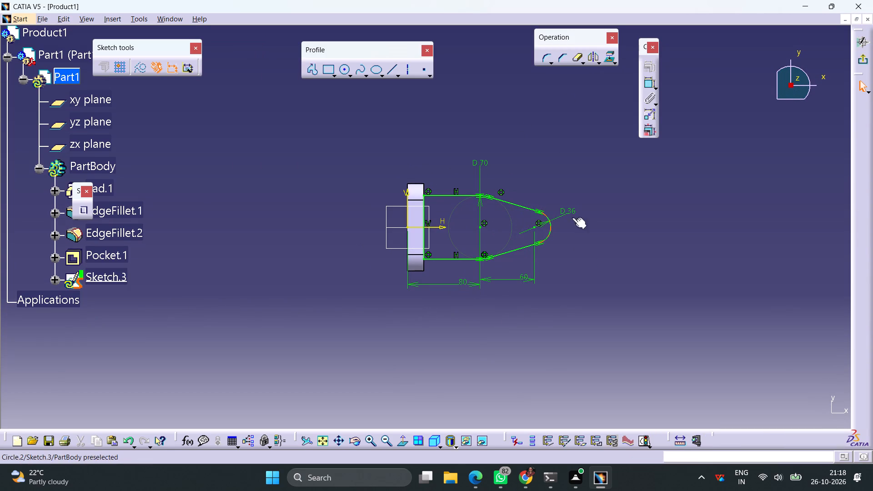
click(858, 63)
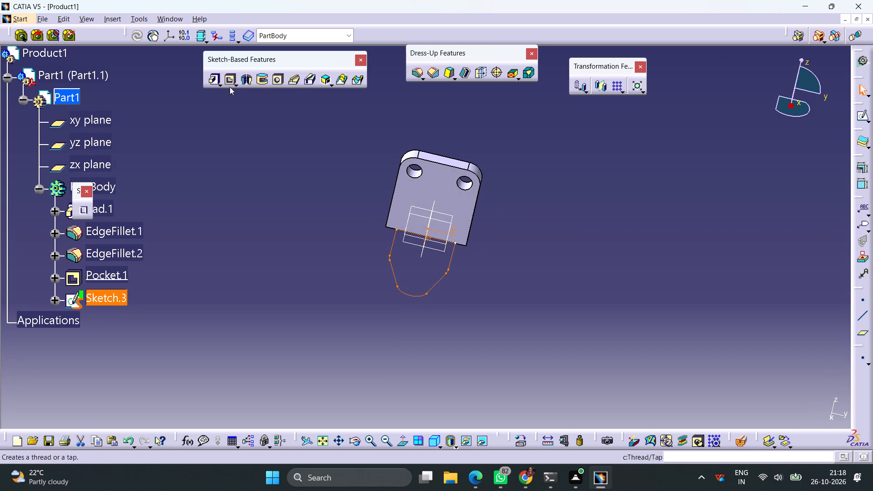
Pad the arm sketch to a length of 18 mm.
click(211, 77)
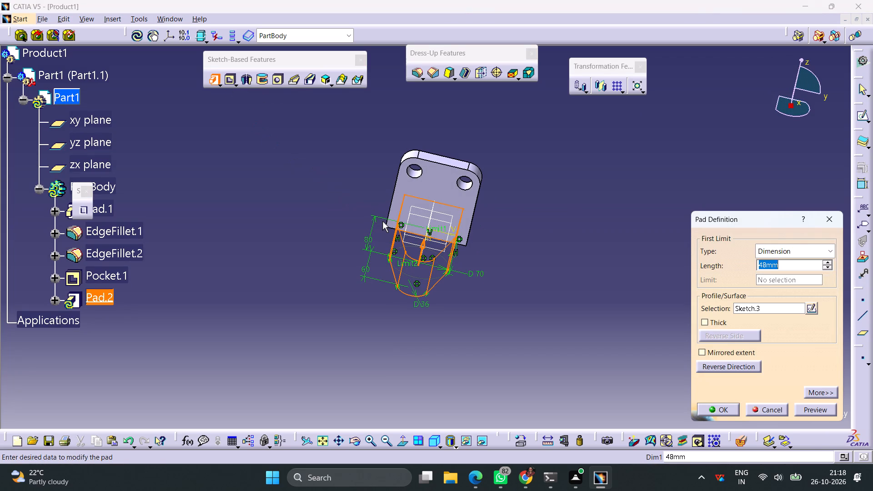
text(18)
key(Return)
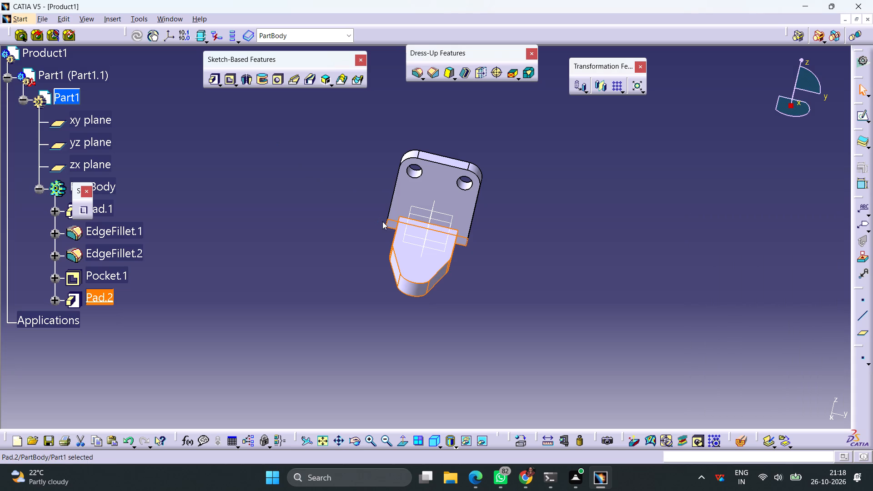
click(512, 272)
Add a 13 mm face-face fillet between the arm's straight side face and the plate's front face.
click(423, 77)
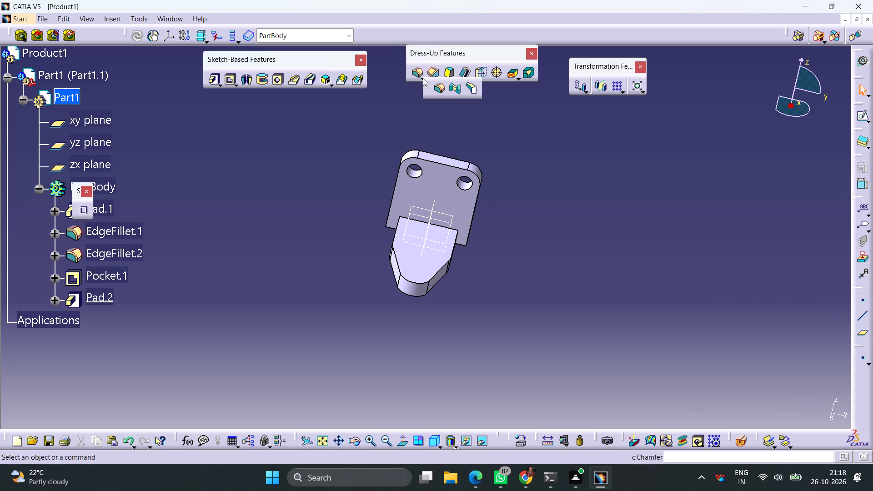
click(458, 90)
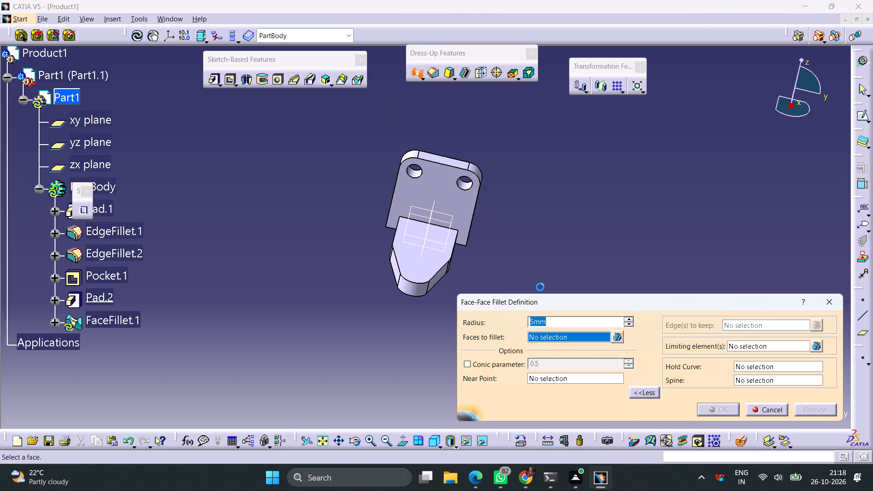
middle_drag(511, 263, 459, 248)
right_drag(508, 262, 459, 248)
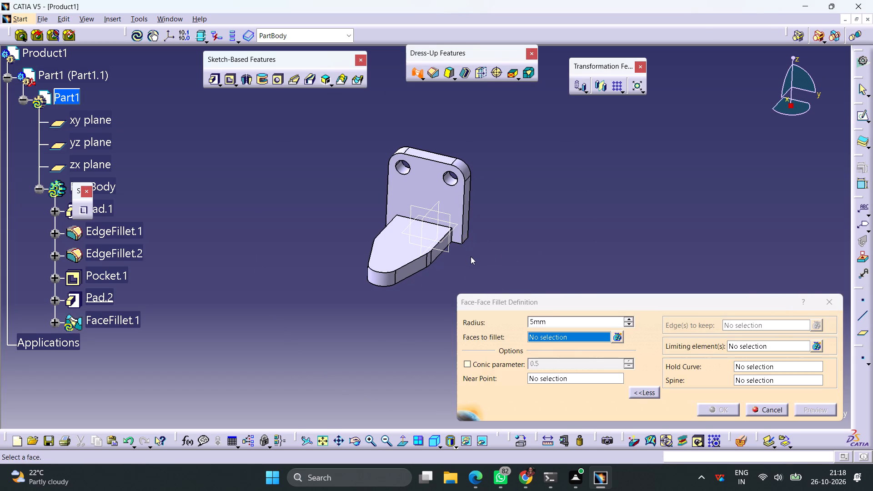
ctrl+middle_drag(471, 258, 475, 210)
click(468, 240)
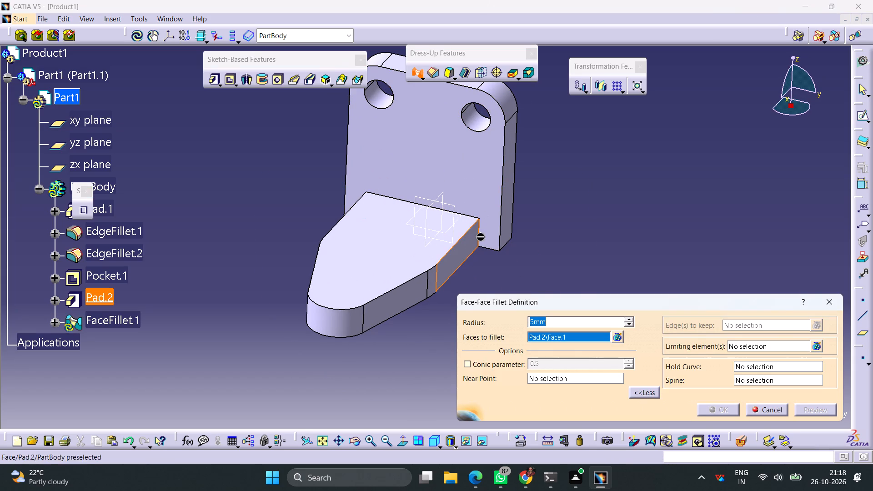
click(487, 232)
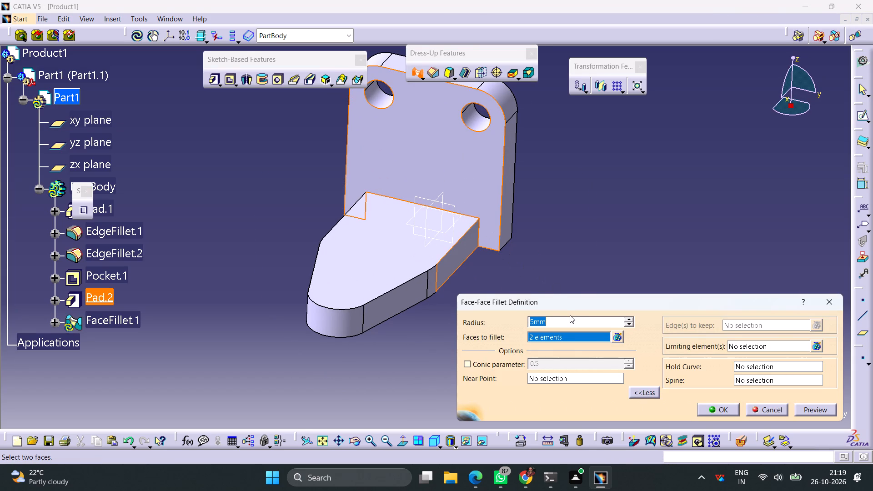
text(13)
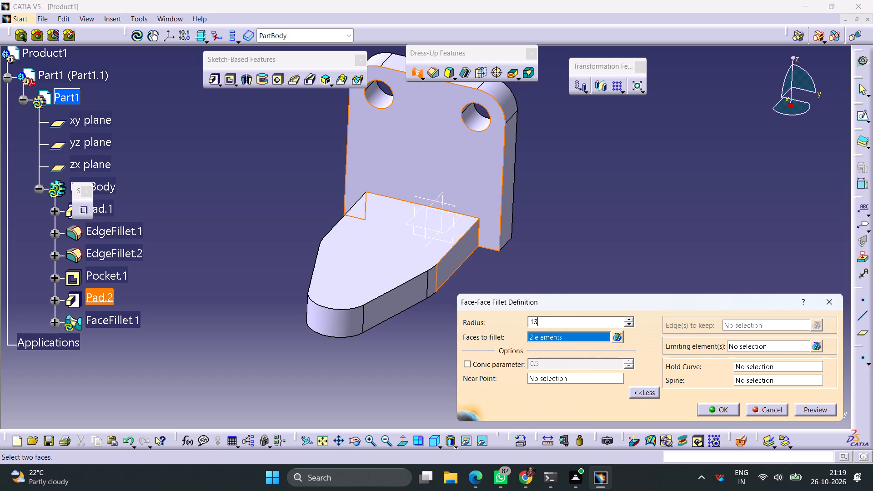
click(810, 409)
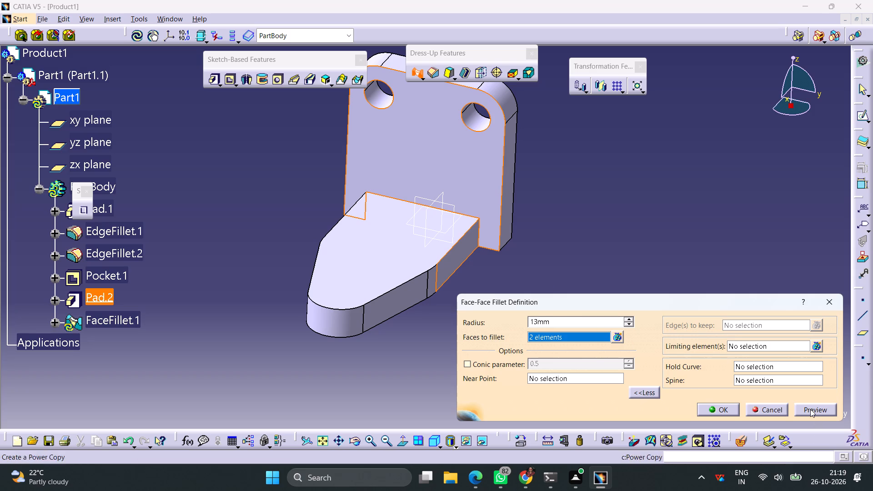
click(718, 408)
click(585, 302)
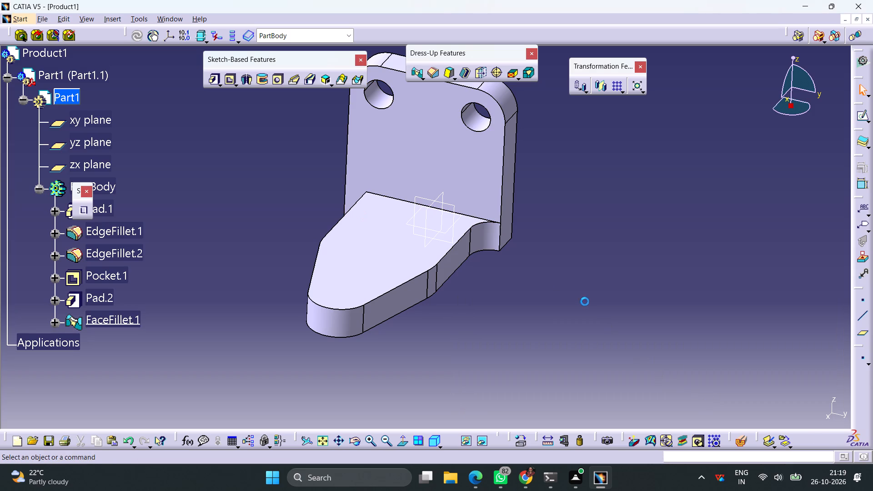
Add a 13 mm face-face fillet between the plate's front face and the arm's opposite straight side face.
ctrl+middle_drag(486, 296, 471, 335)
middle_drag(340, 323, 416, 314)
right_drag(340, 323, 416, 314)
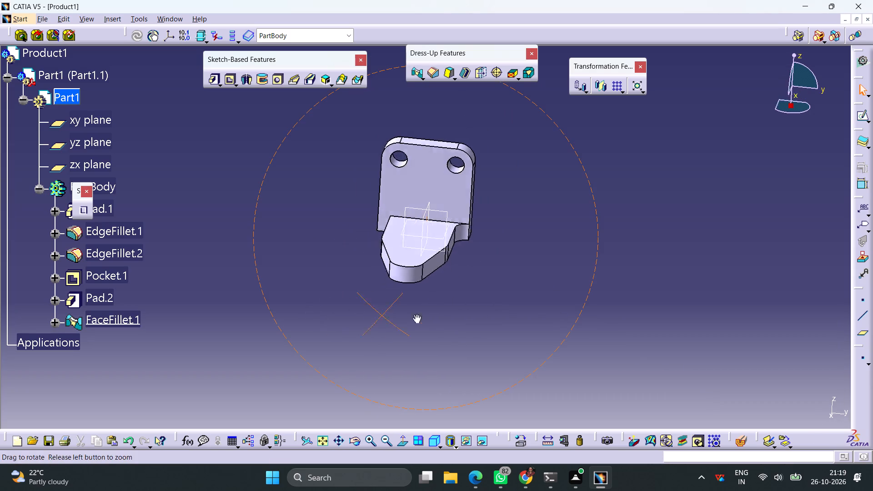
right_drag(416, 314, 515, 316)
middle_drag(416, 314, 515, 316)
ctrl+middle_drag(452, 305, 451, 253)
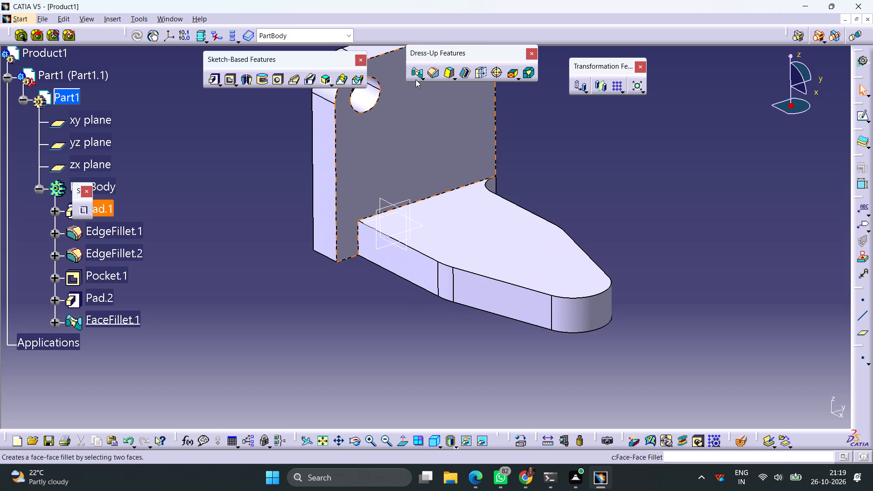
click(416, 80)
click(347, 246)
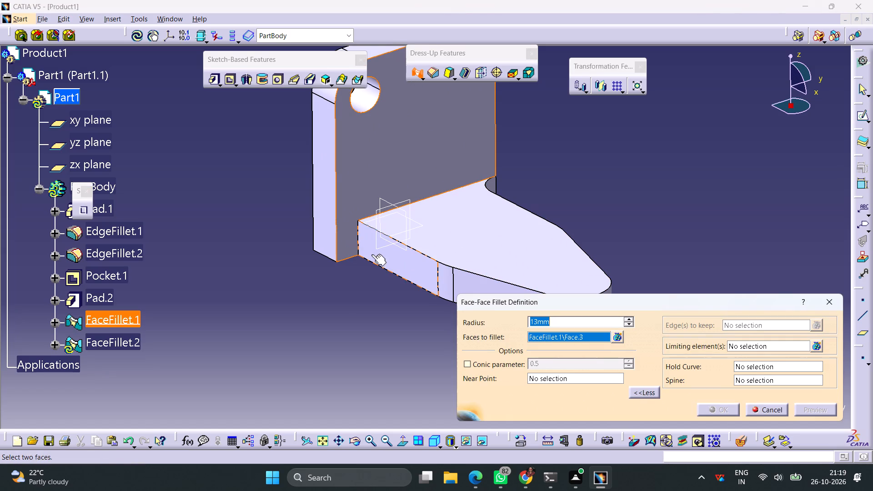
click(377, 256)
click(729, 411)
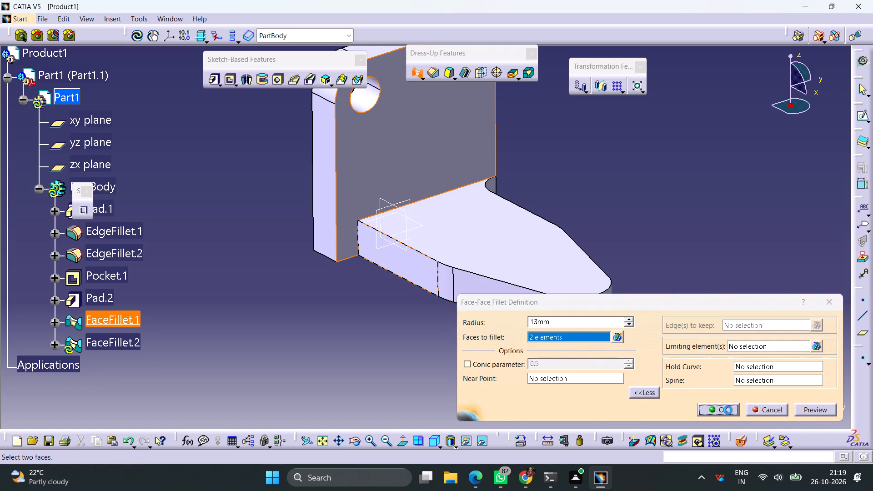
click(709, 286)
On the arm's top face, sketch a circle about 30 mm in diameter, concentric with the arc edge where straight side meets taper.
click(520, 256)
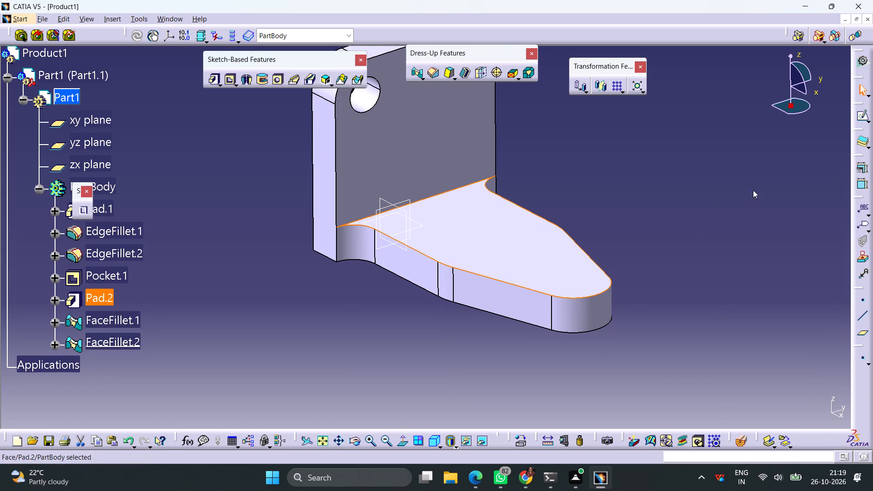
click(857, 117)
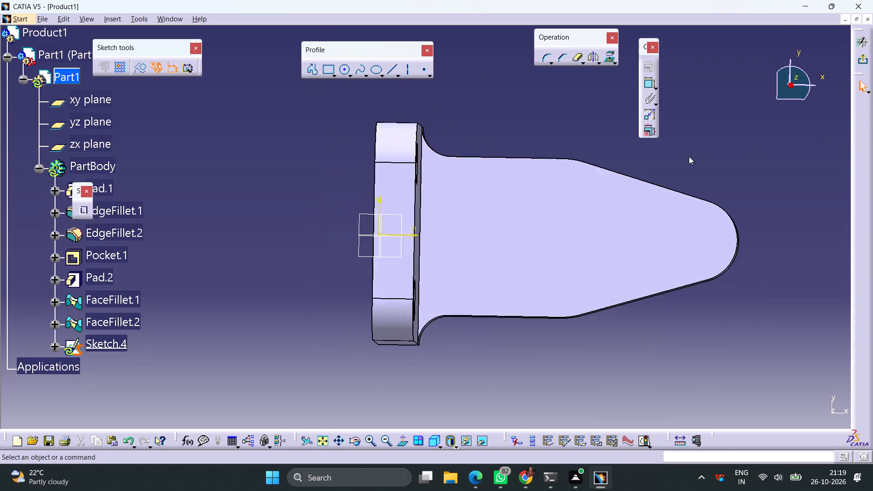
click(344, 73)
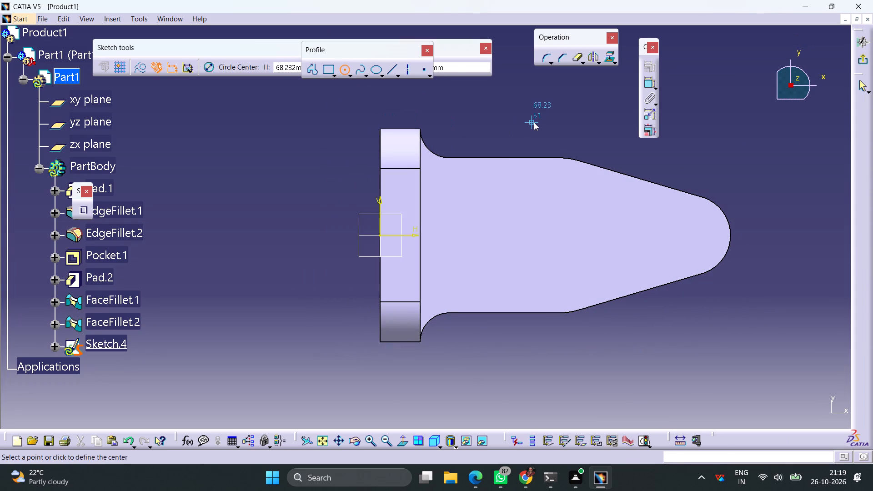
click(534, 122)
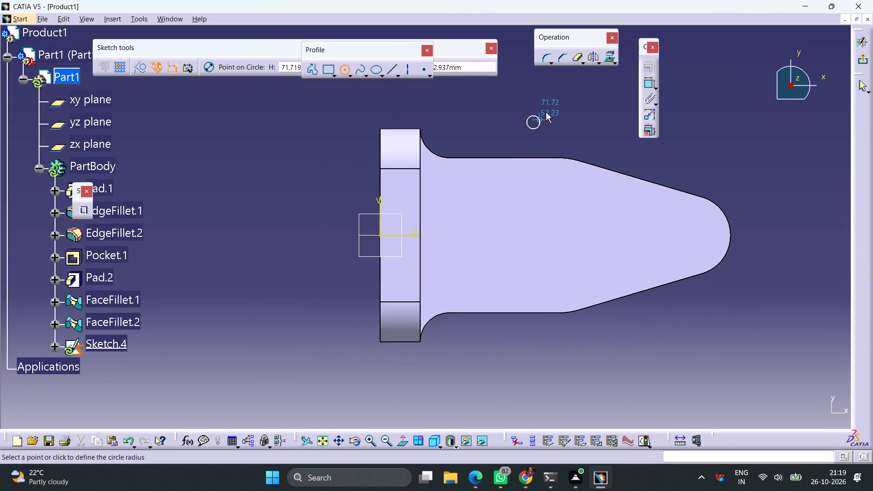
click(560, 103)
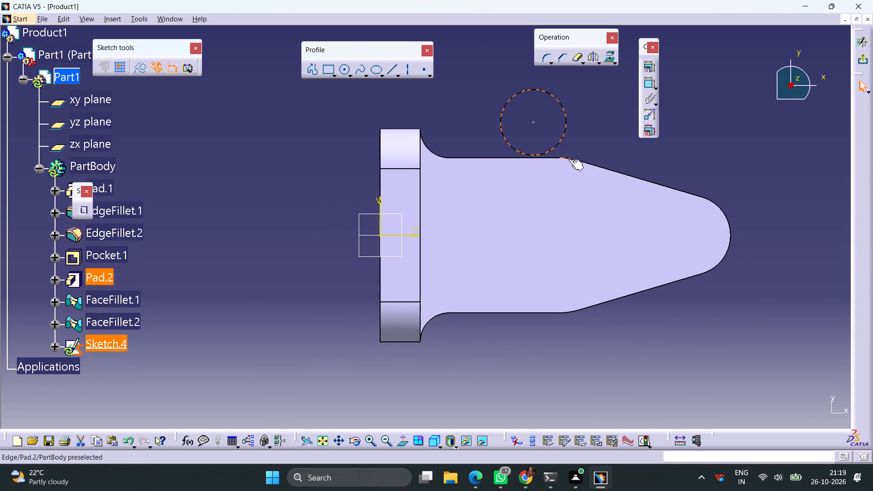
ctrl+click(569, 159)
click(648, 67)
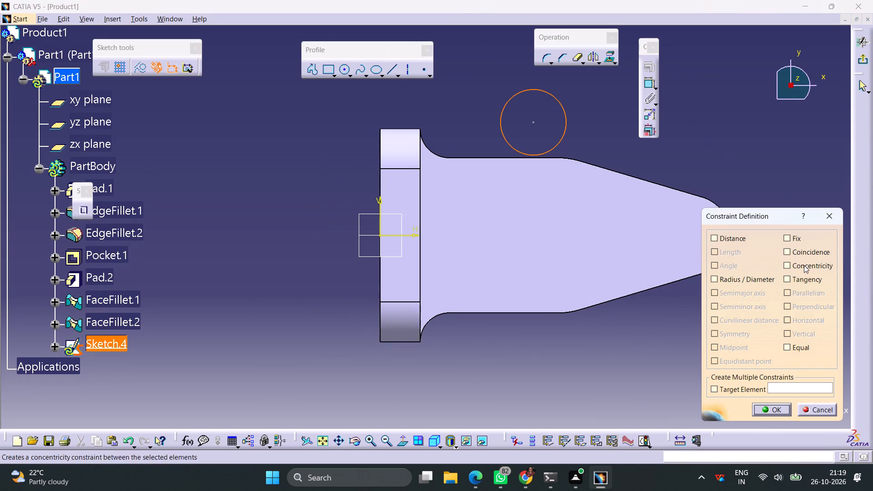
click(802, 263)
click(784, 410)
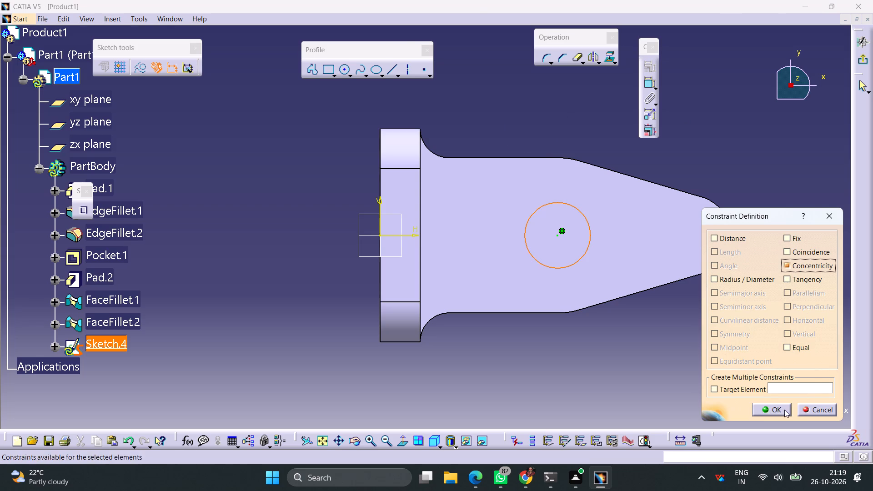
Dimension the circle's diameter at 50 mm and exit the sketch.
click(588, 239)
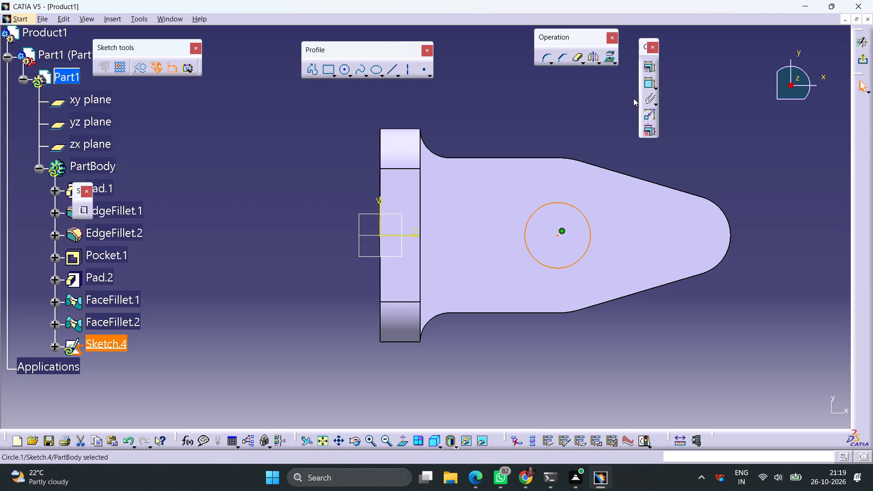
click(647, 83)
click(694, 139)
double_click(699, 137)
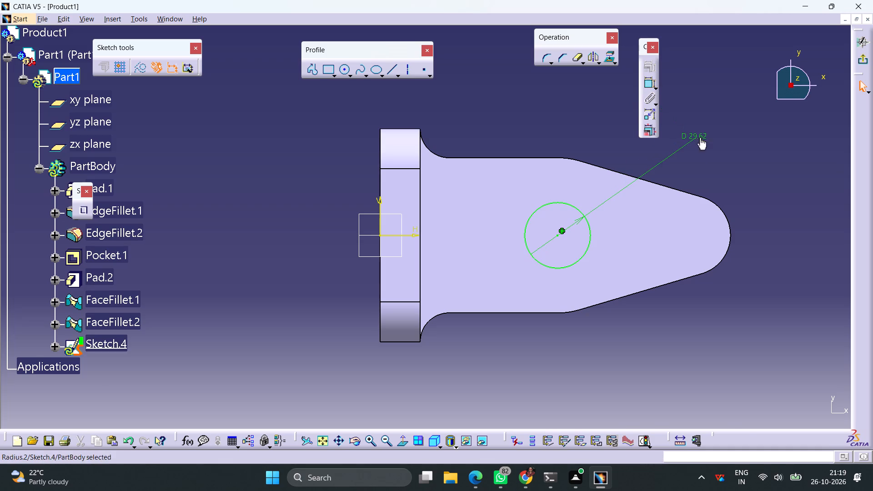
text(50)
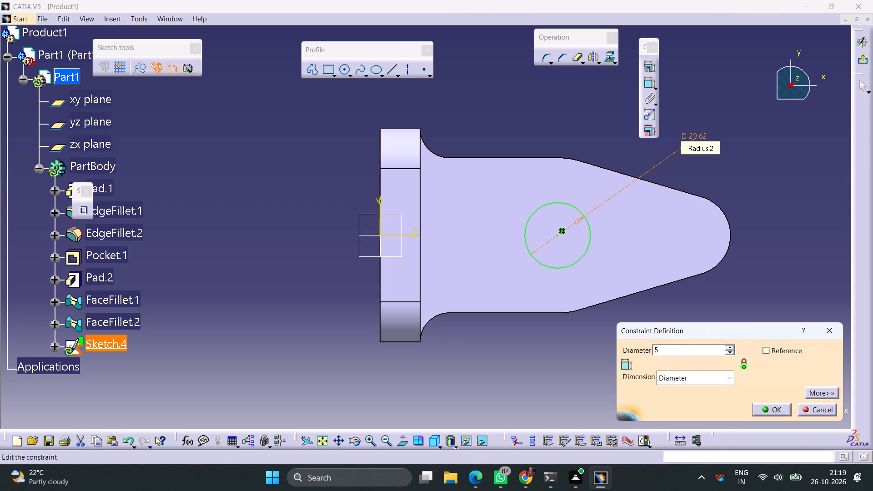
key(Return)
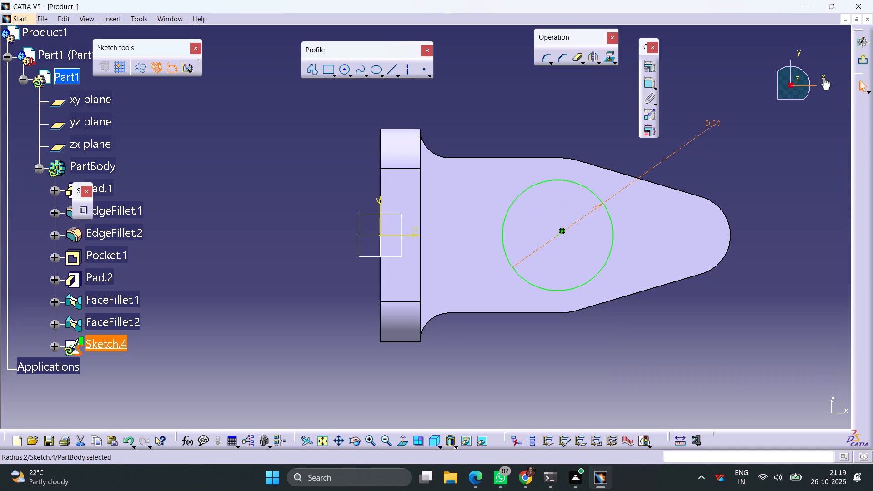
click(866, 60)
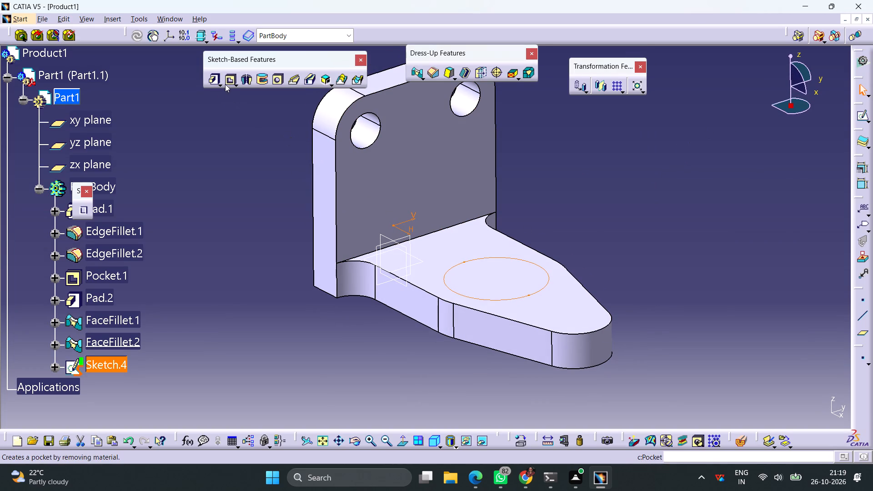
Pad the 50 mm circle upward from the arm to a length of 40 mm.
click(214, 80)
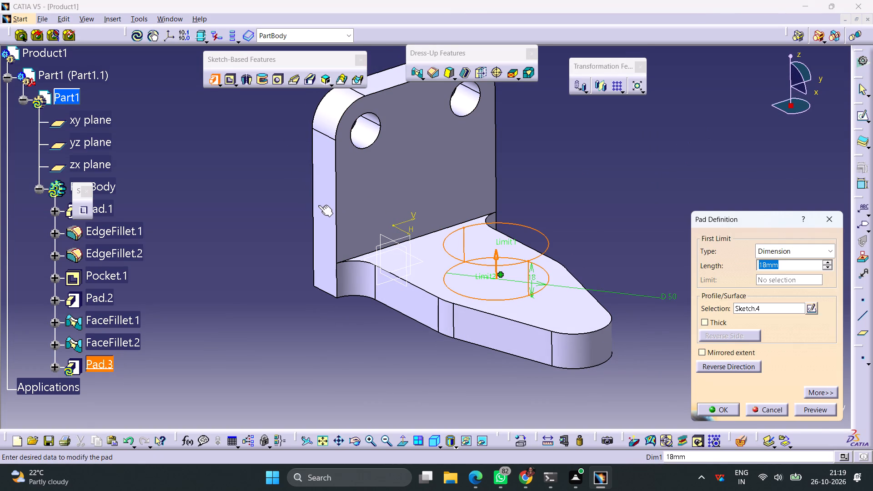
text(40)
key(Return)
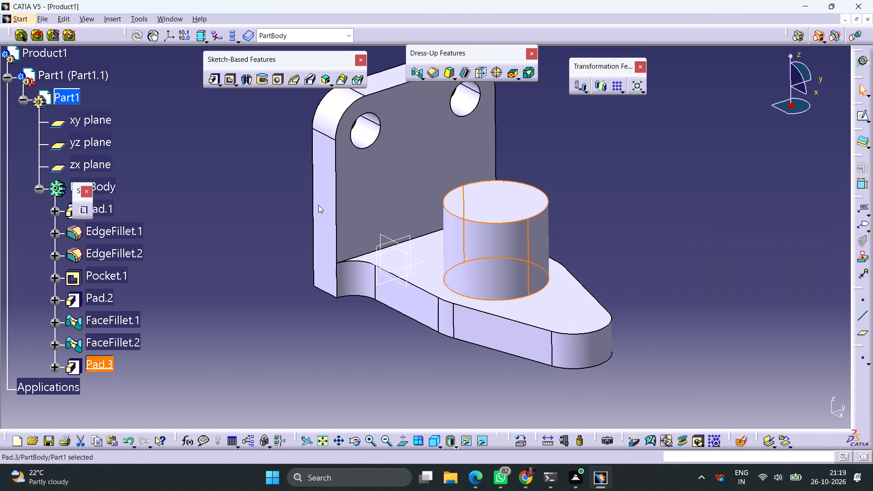
click(633, 237)
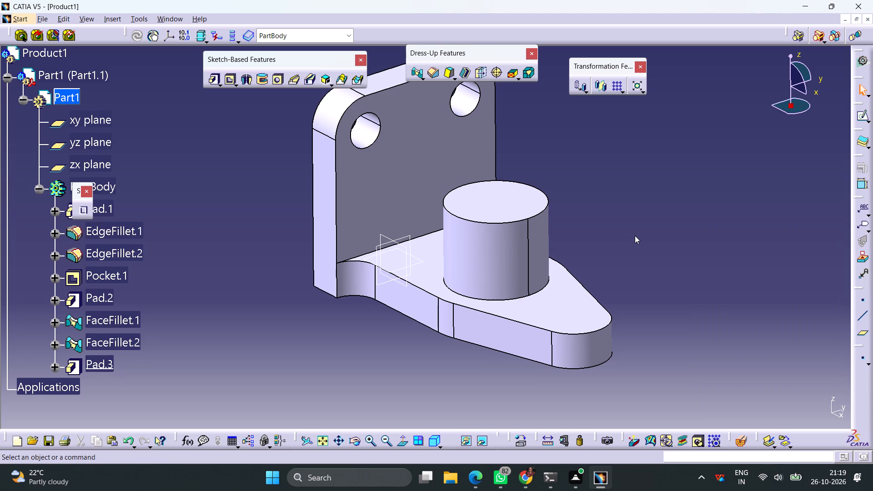
On the cylindrical boss's top face, sketch a circle about 23 mm in diameter, concentric with the boss's outer edge.
click(524, 204)
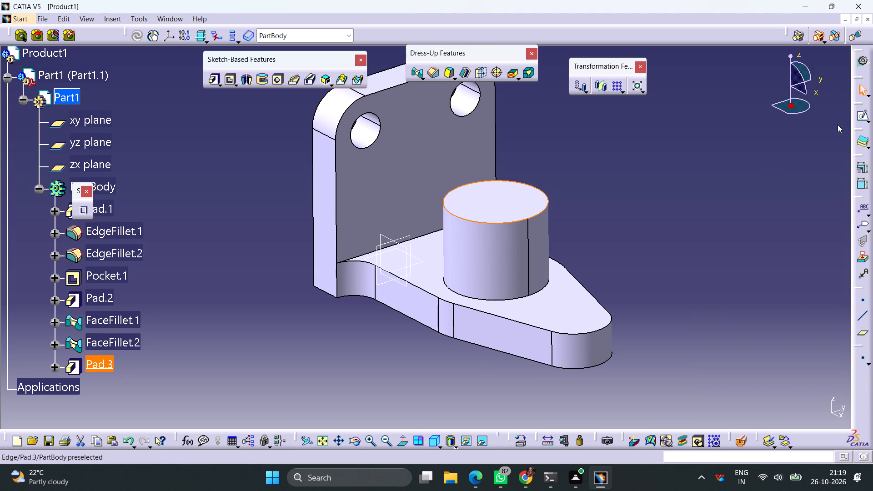
click(859, 113)
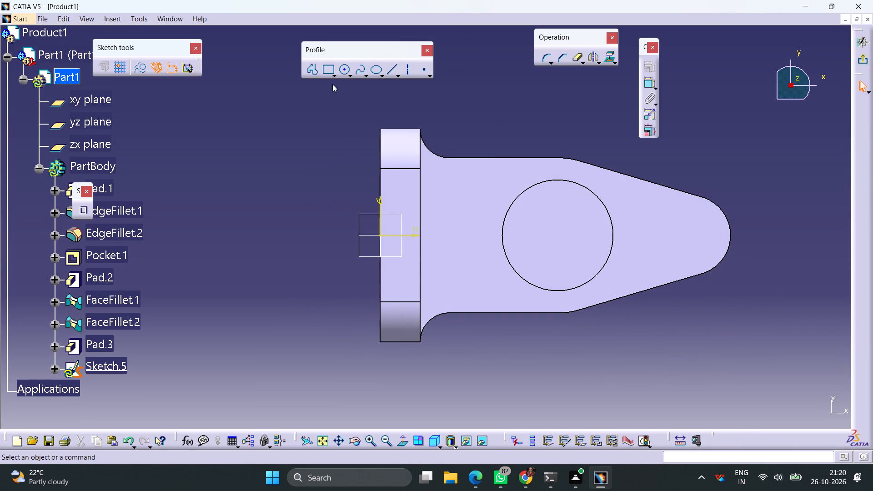
click(343, 66)
click(552, 241)
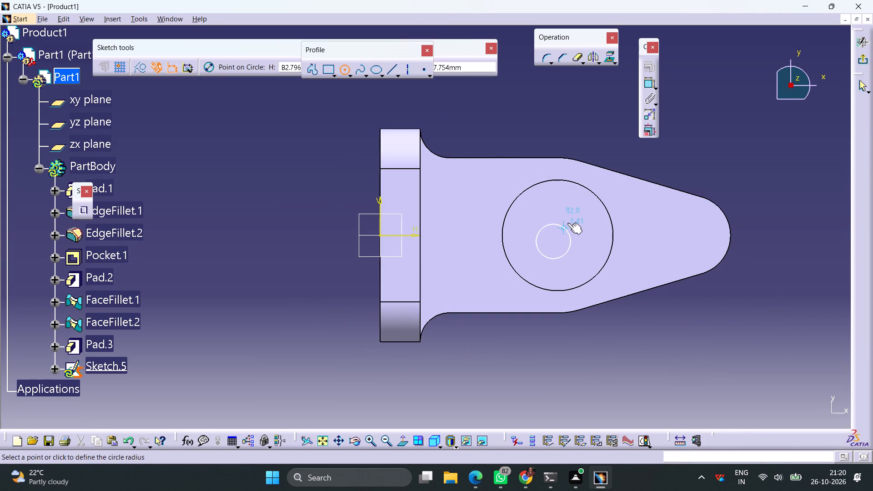
click(568, 220)
ctrl+click(585, 188)
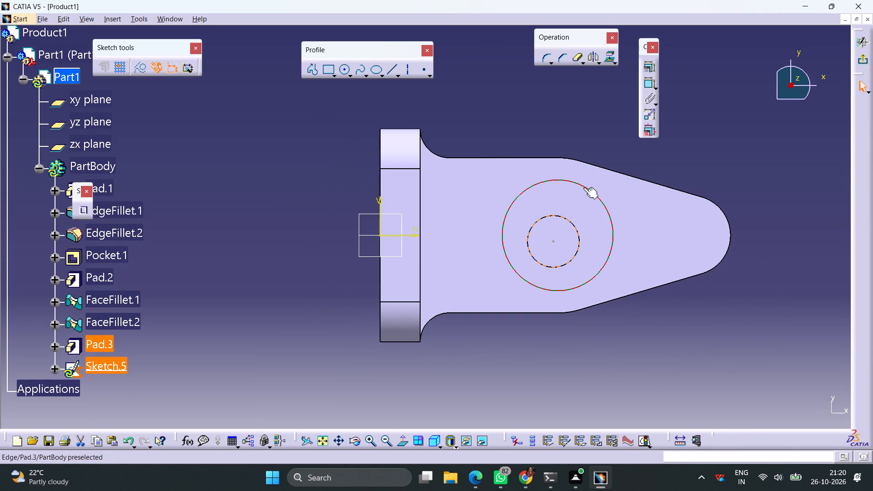
click(650, 67)
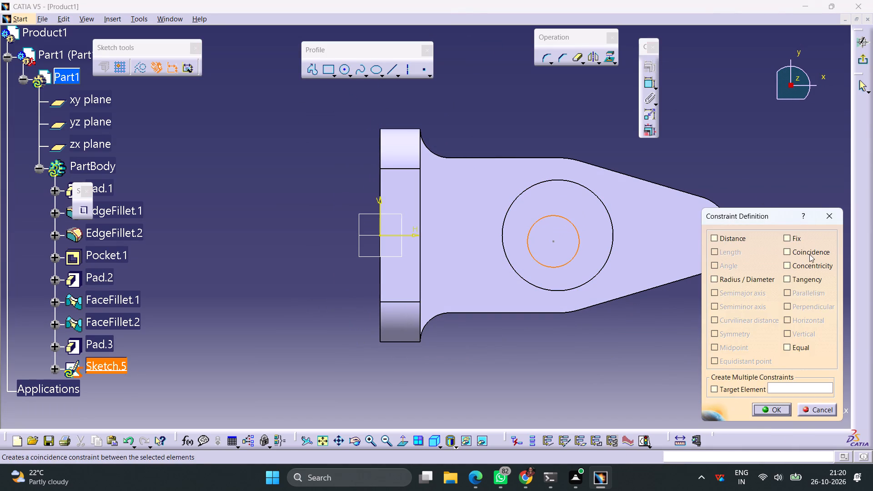
click(811, 266)
click(771, 411)
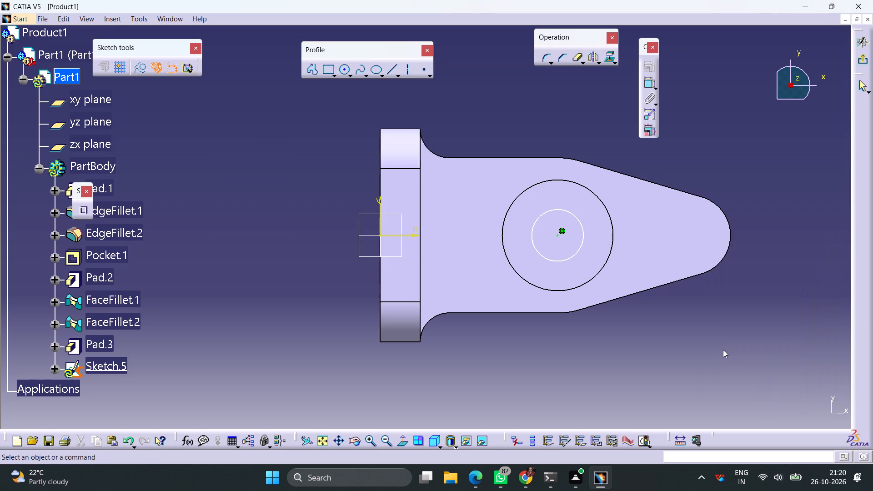
Dimension the inner circle's diameter at 28 mm and exit the sketch.
click(581, 240)
click(646, 82)
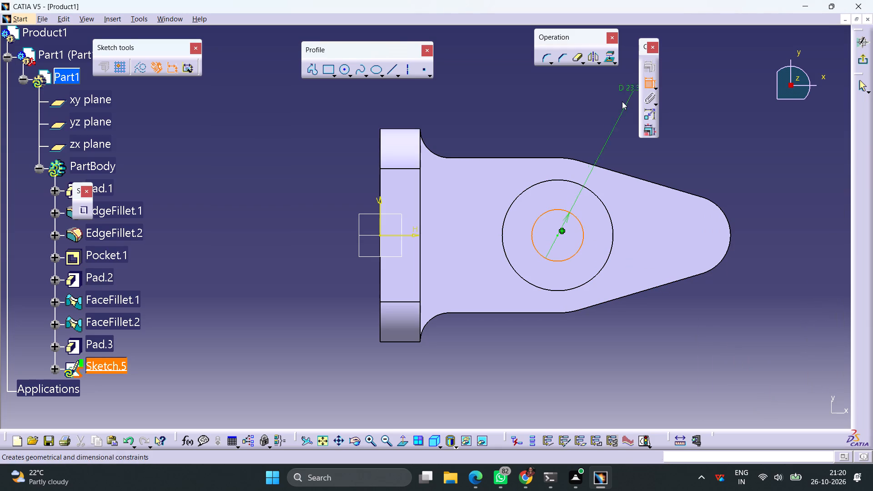
click(610, 115)
double_click(618, 110)
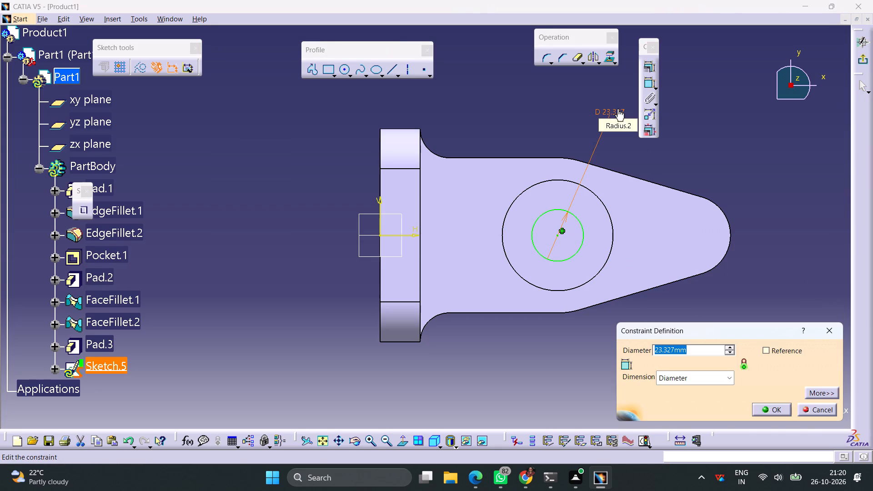
text(28)
key(Return)
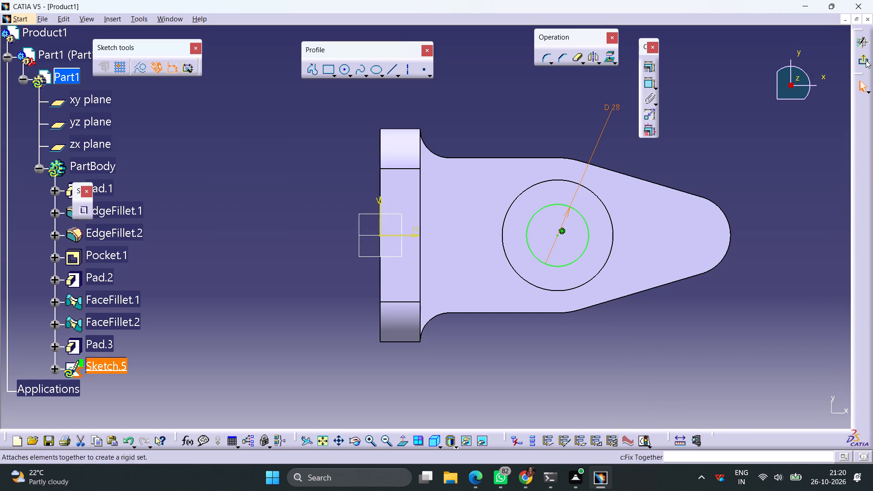
click(866, 60)
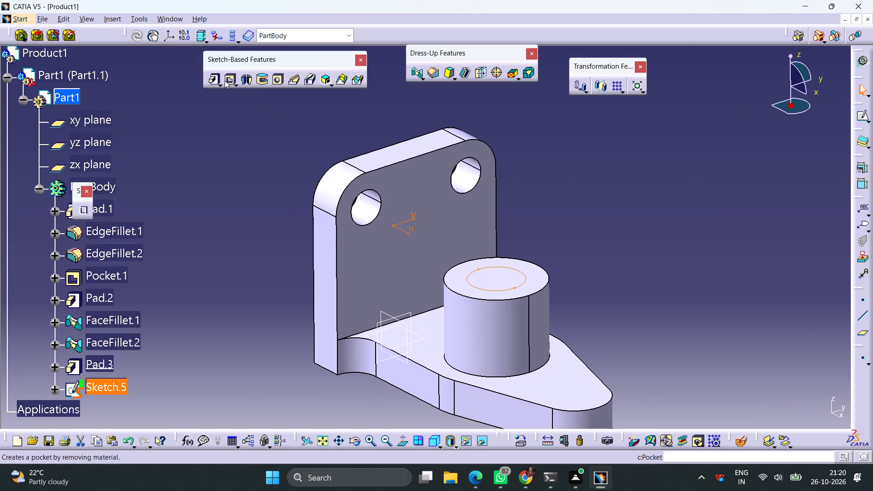
Pocket the 28 mm circle into the boss to a depth of 40 mm.
click(225, 80)
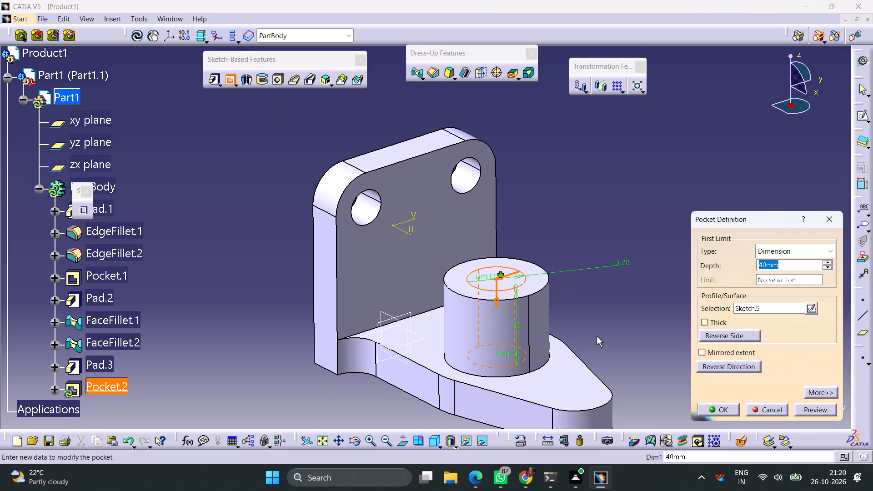
click(730, 411)
click(674, 344)
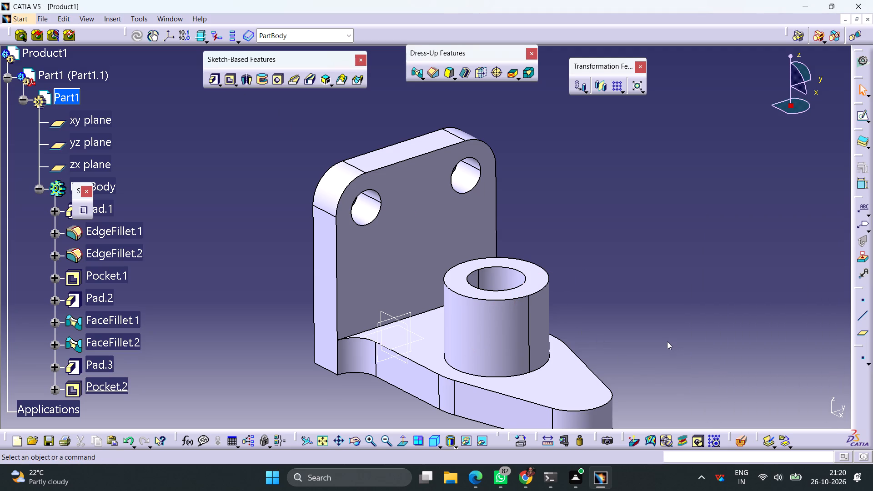
On the arm's top face near the tip, sketch a circle about 11 mm in radius, concentric with the rounded tip edge.
click(556, 381)
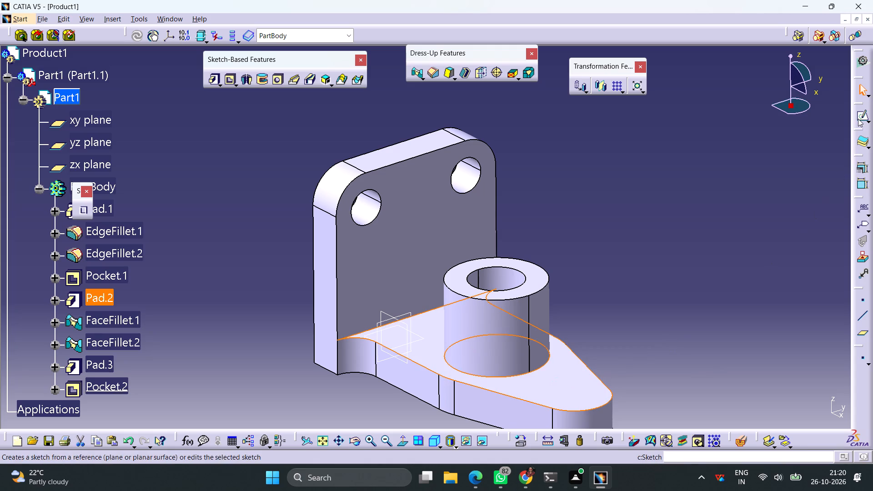
click(858, 118)
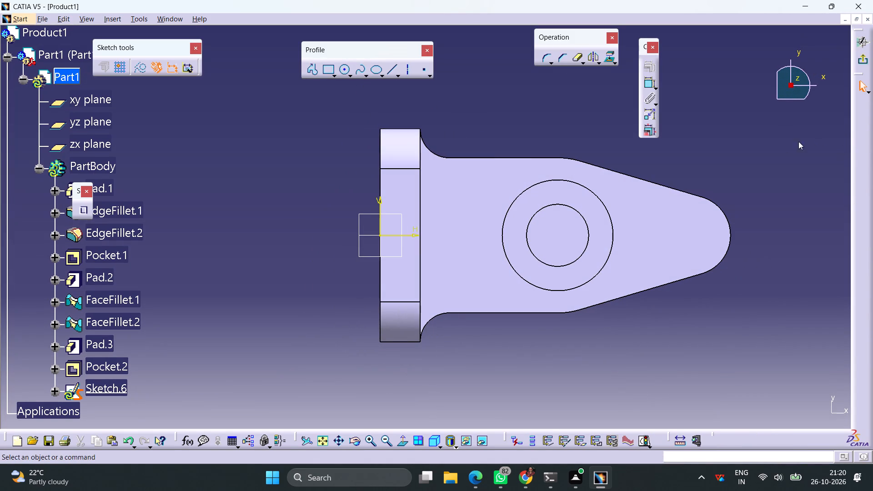
click(343, 75)
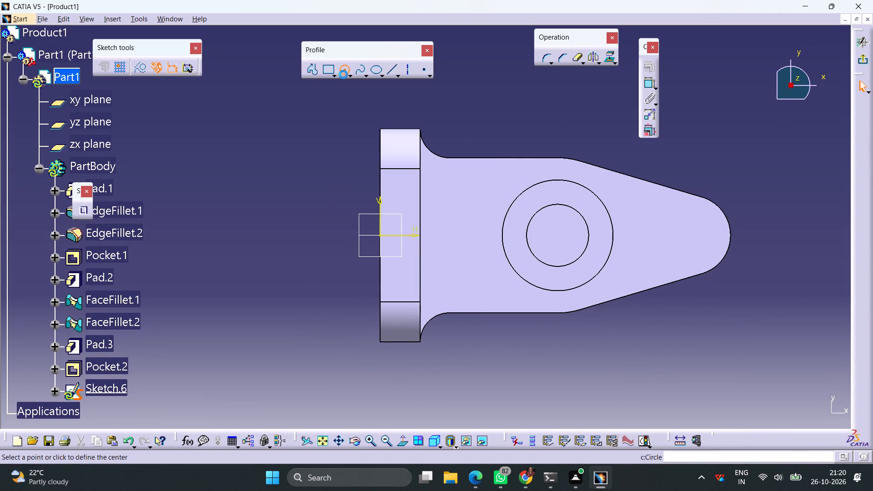
click(695, 237)
click(700, 214)
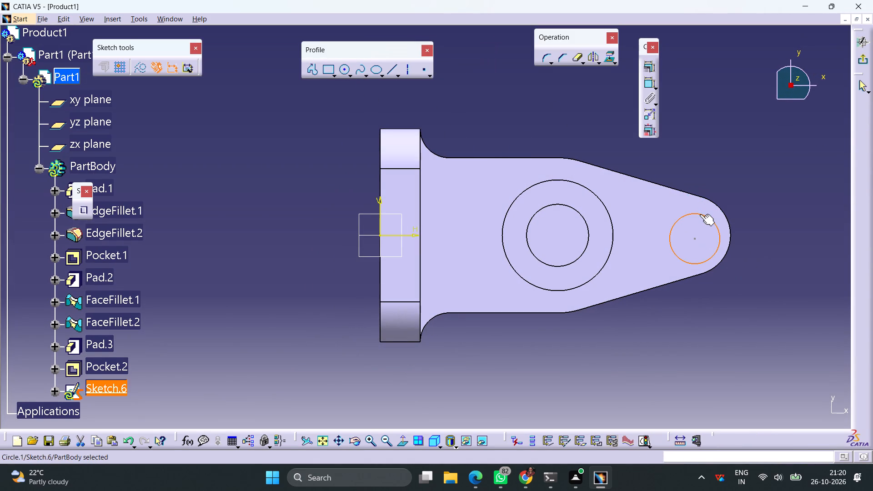
ctrl+click(727, 218)
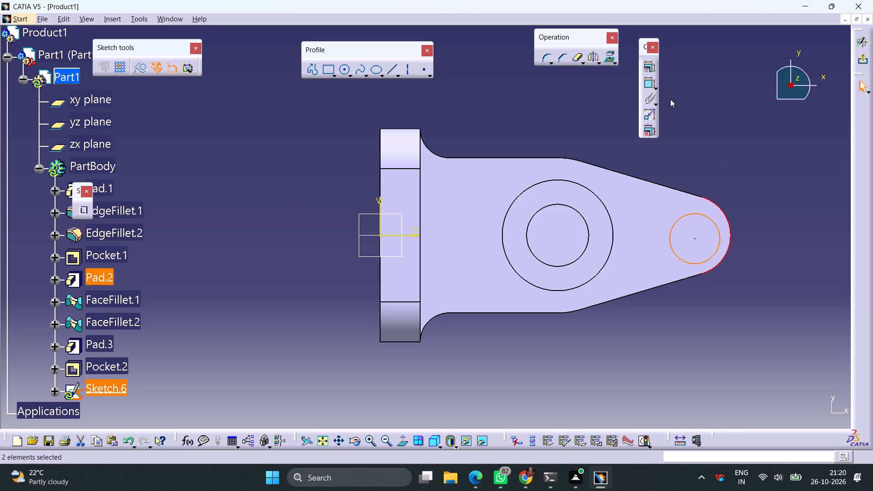
click(652, 67)
click(808, 266)
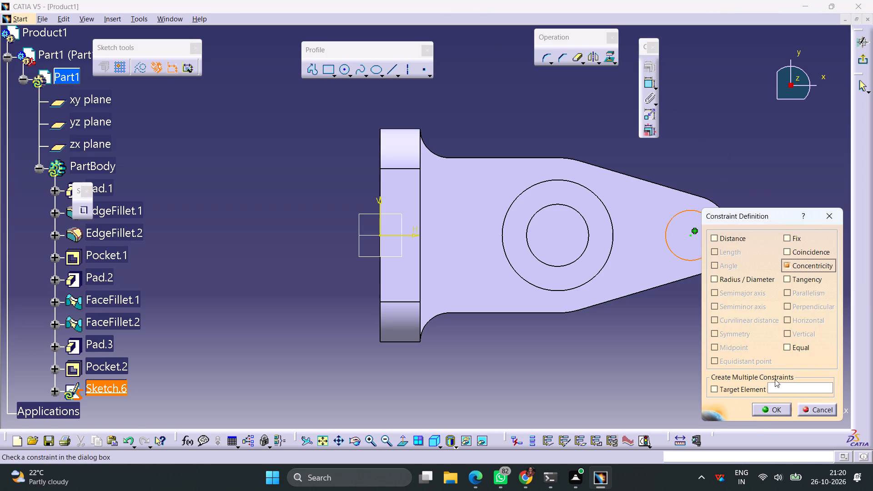
click(775, 414)
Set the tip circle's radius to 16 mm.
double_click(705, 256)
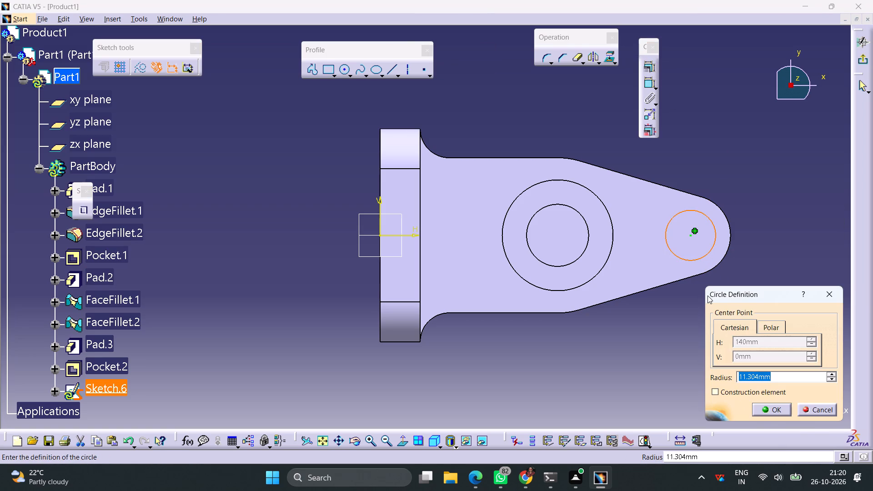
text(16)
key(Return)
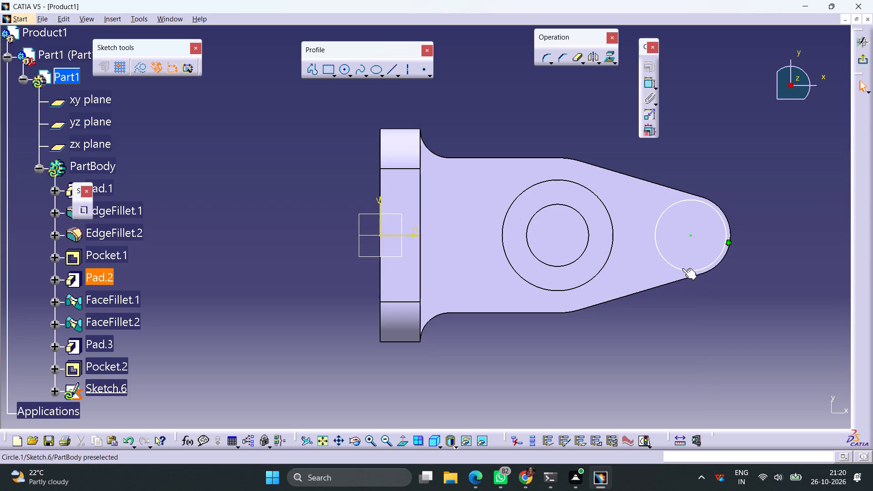
Set the tip circle's radius to 8 mm and exit the sketch.
double_click(682, 268)
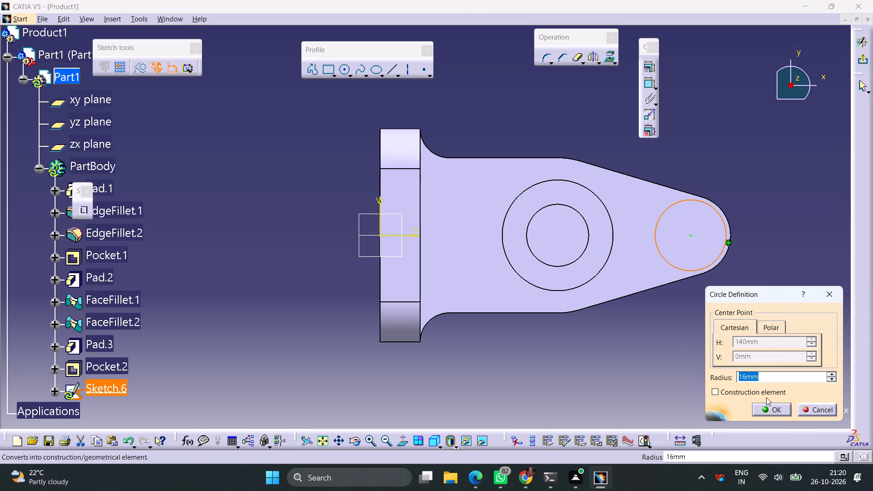
key(8)
key(Return)
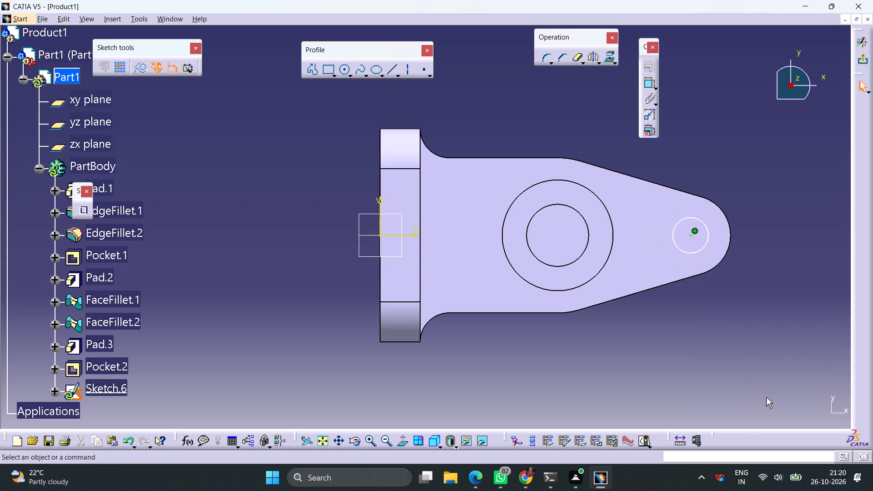
click(862, 61)
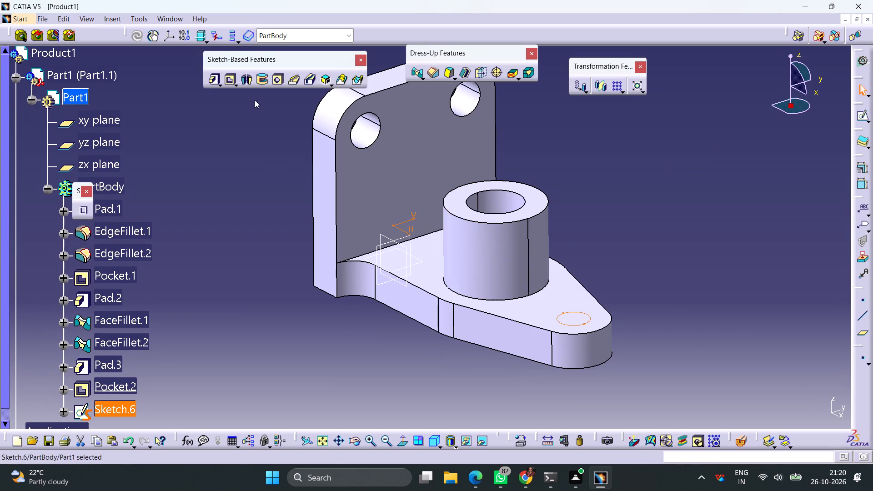
Pocket the tip circle through the arm with a depth of 40 mm.
click(231, 81)
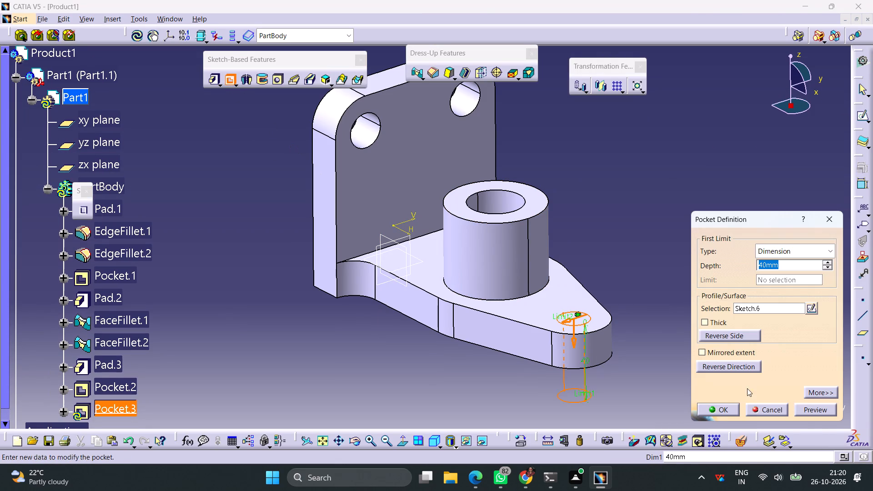
click(718, 408)
Edit the sketch of the vertical plate's hole pocket, setting both hole diameters to 16 mm, and accept the 48 mm deep pocket.
double_click(370, 134)
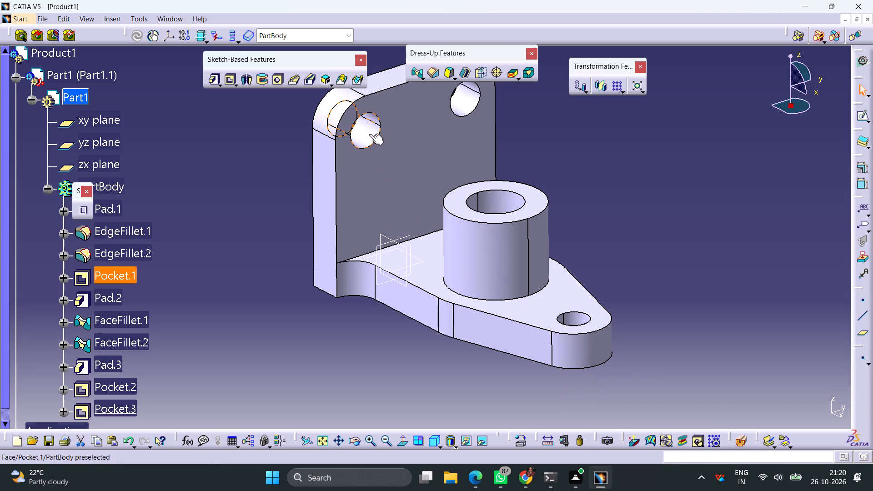
double_click(776, 309)
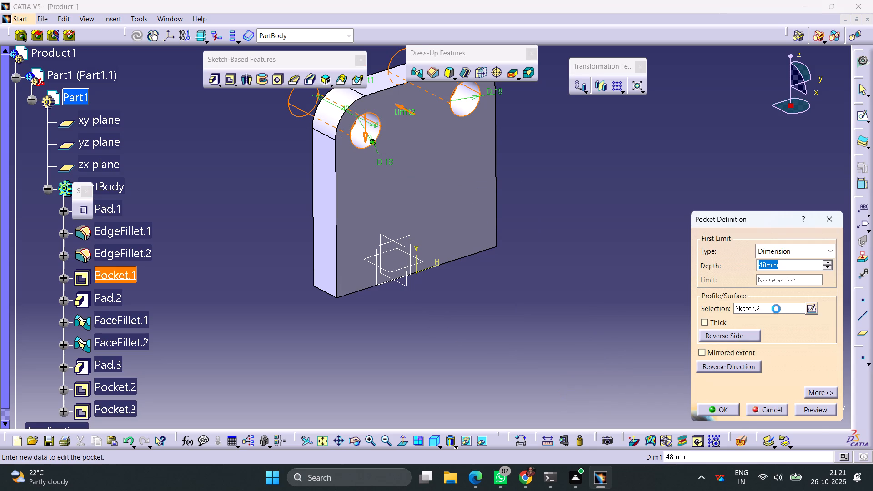
click(808, 307)
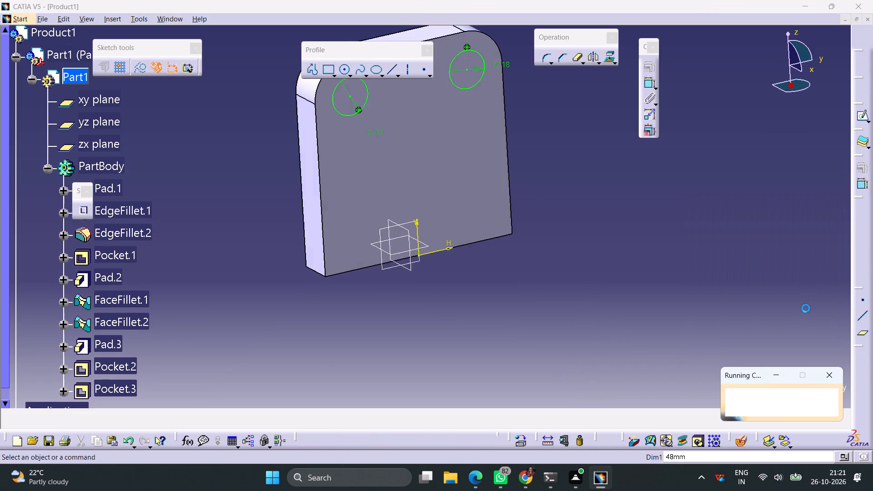
double_click(378, 130)
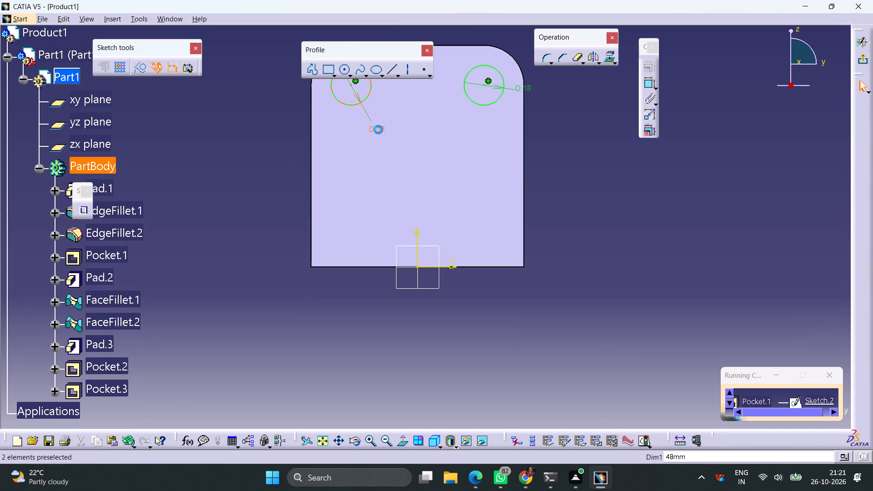
text(16)
key(Return)
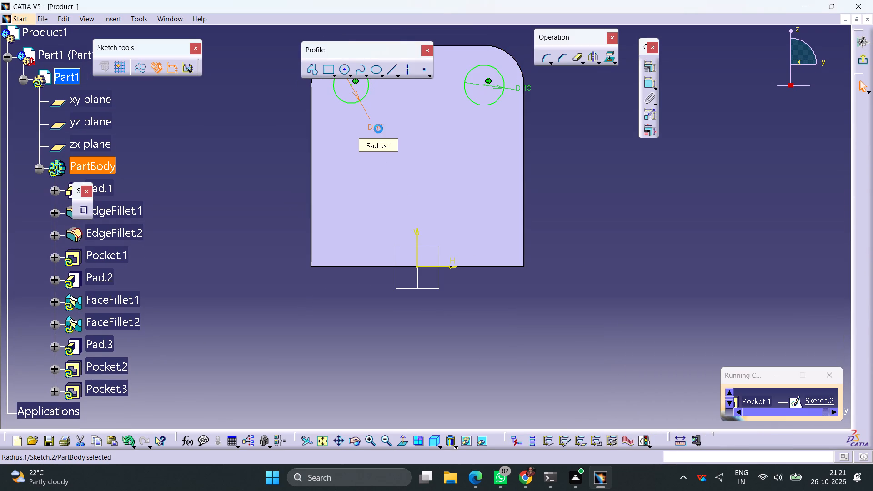
drag(625, 153, 627, 160)
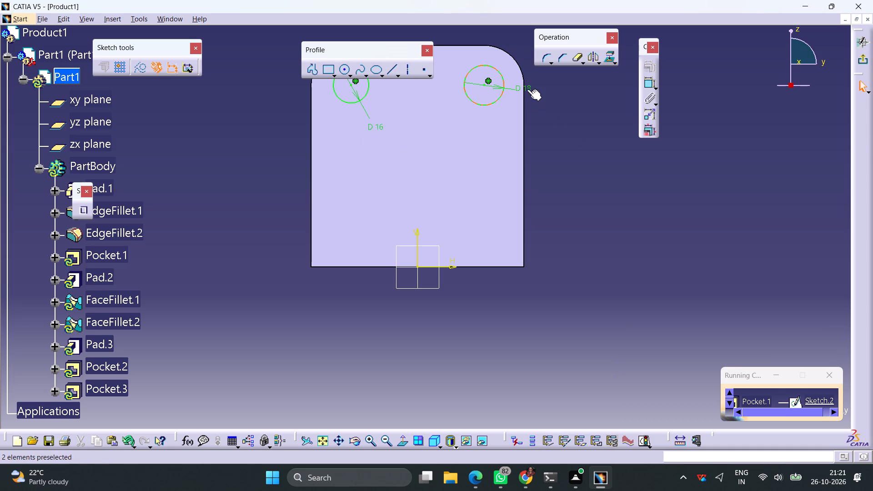
double_click(527, 89)
text(16)
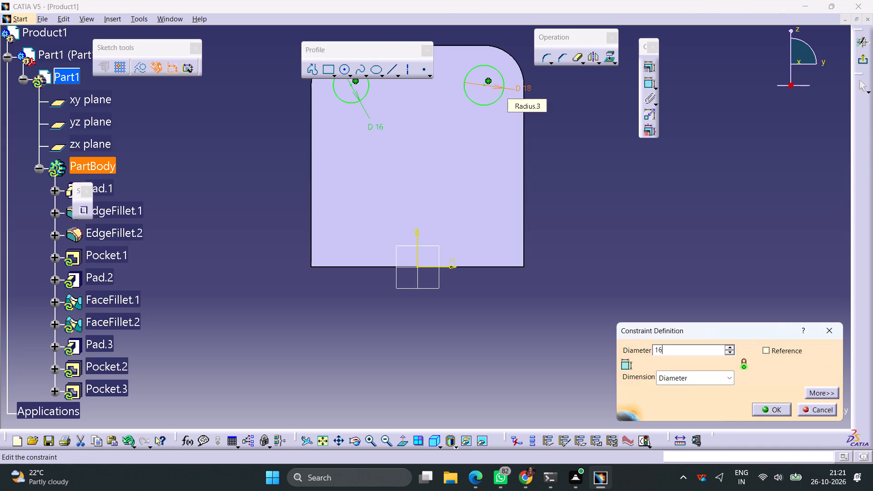
key(Return)
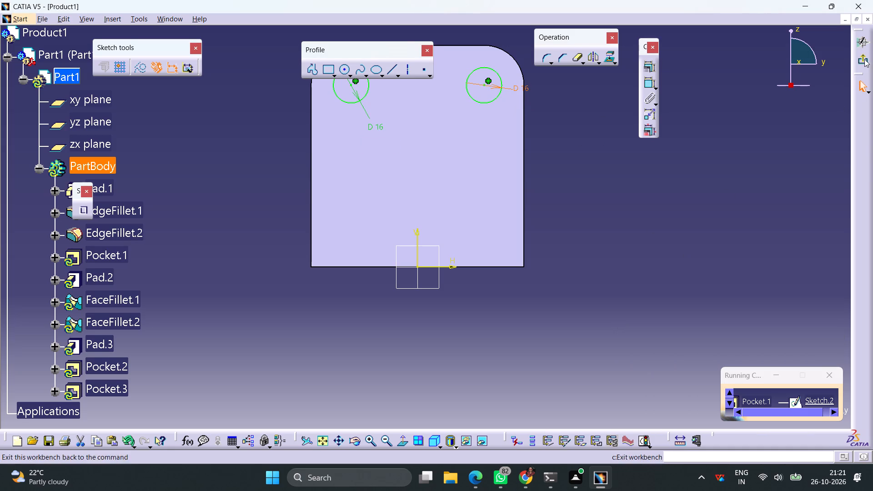
click(864, 59)
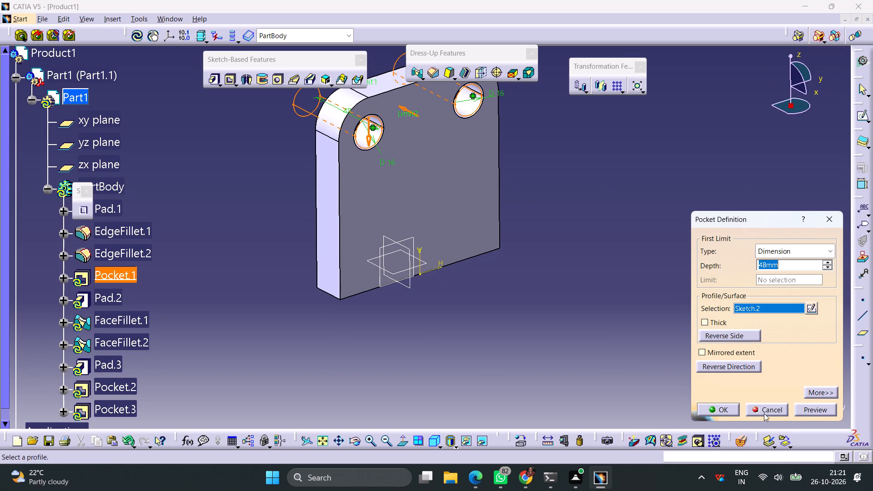
click(723, 411)
click(637, 236)
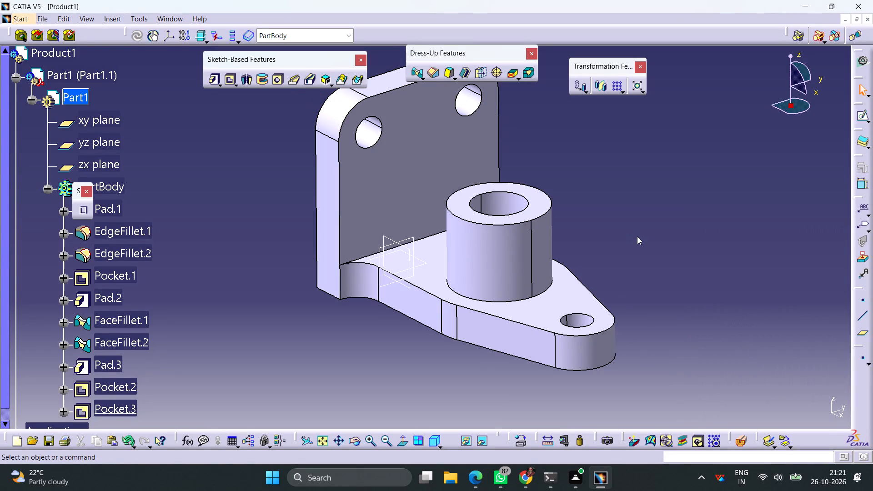
On the zx plane, sketch a circle about 31 mm in diameter above the gap between the boss and the vertical plate.
middle_drag(637, 236, 499, 251)
right_drag(637, 236, 499, 251)
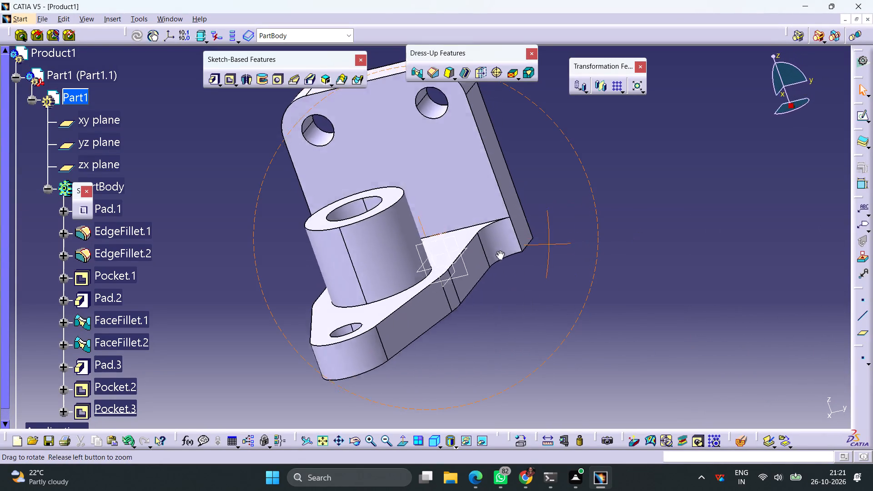
right_drag(499, 251, 507, 296)
middle_drag(499, 251, 511, 294)
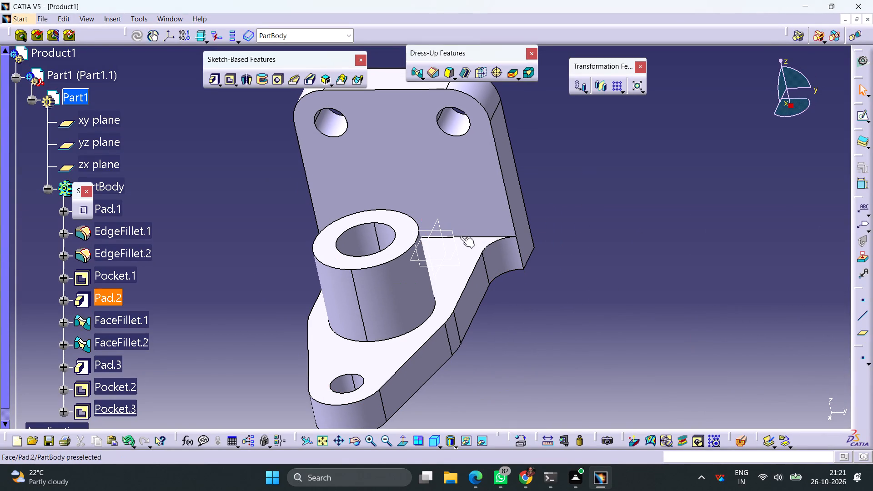
click(434, 222)
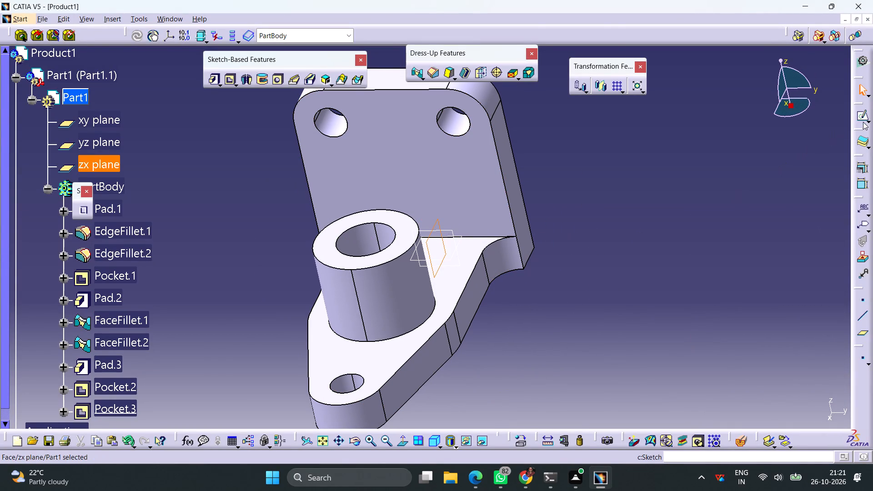
click(860, 115)
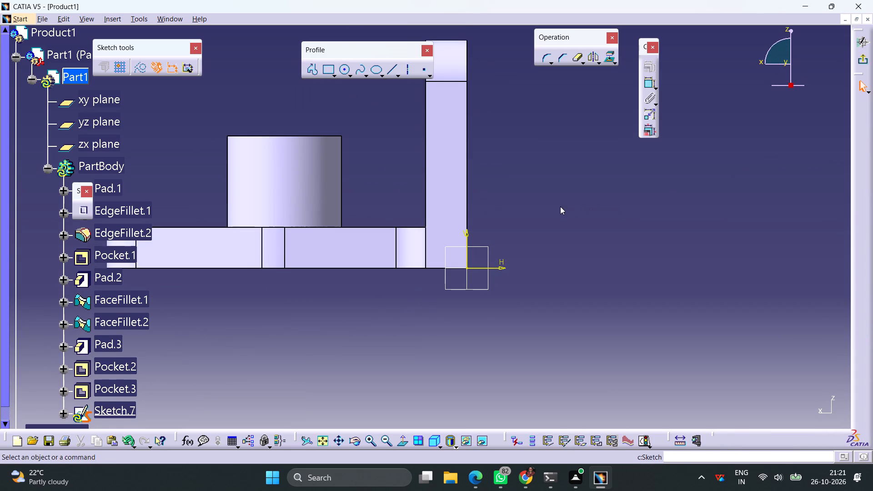
middle_drag(560, 206, 605, 260)
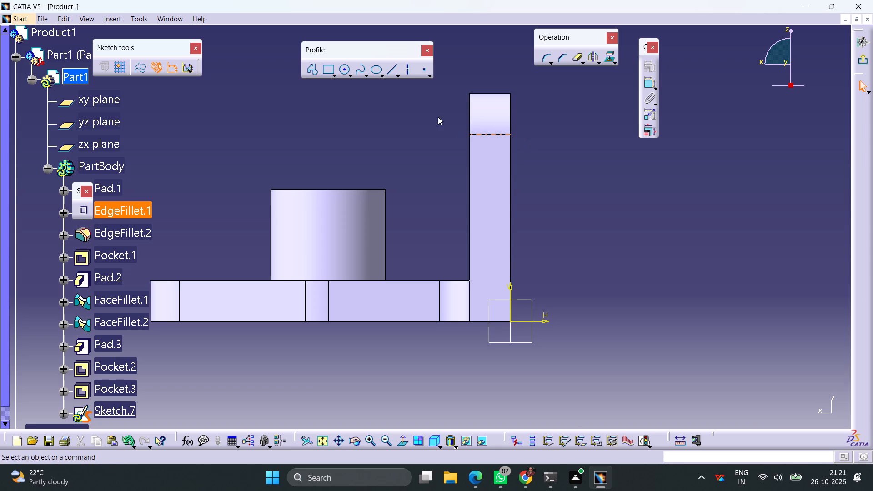
click(344, 68)
click(388, 105)
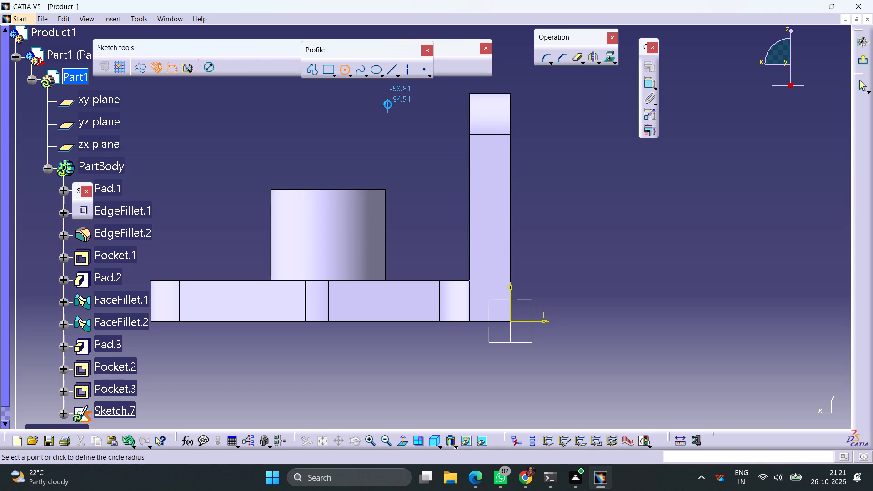
click(412, 134)
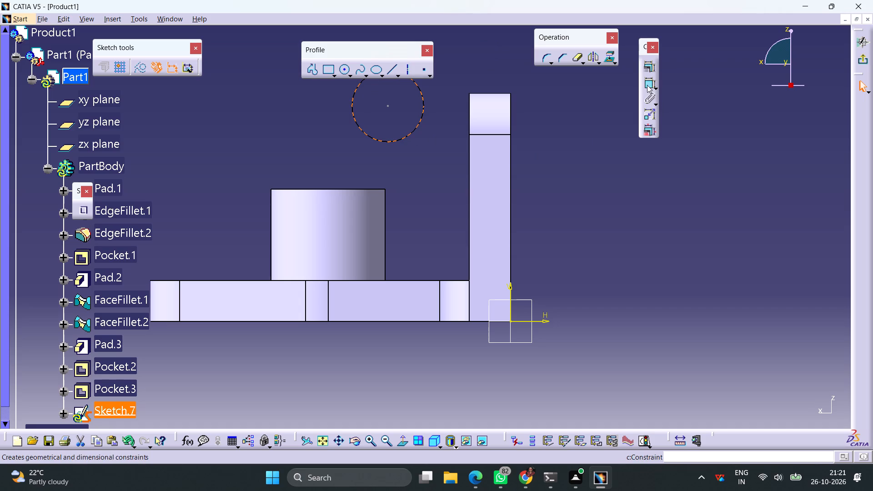
Dimension the new circle's diameter at 60 mm.
click(647, 85)
click(330, 165)
double_click(331, 164)
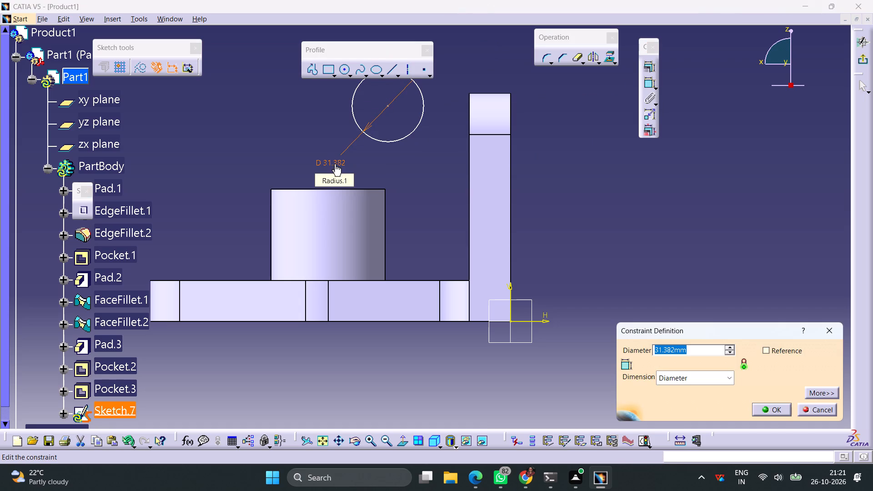
text(60)
key(Return)
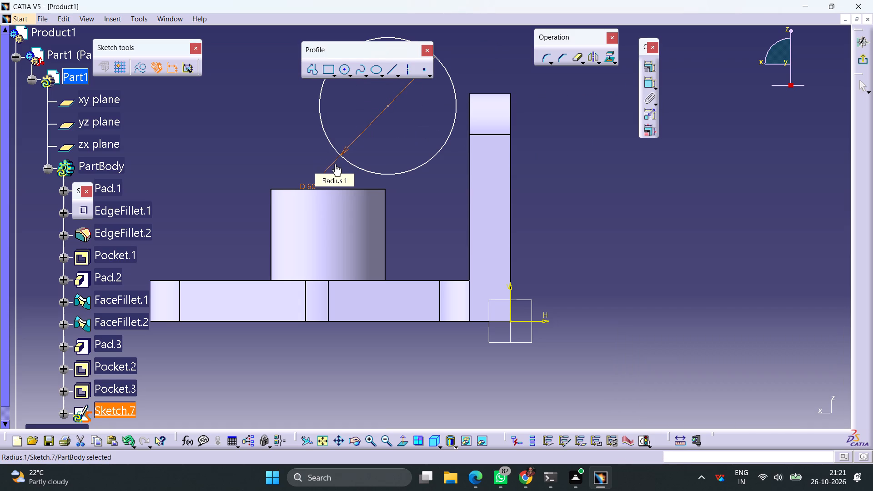
Set the circle's diameter to 120 mm.
double_click(310, 185)
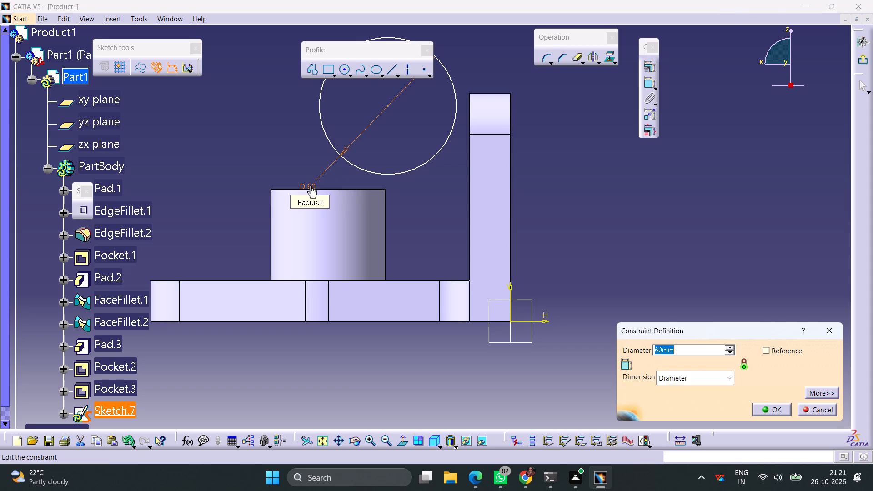
text(120)
key(Return)
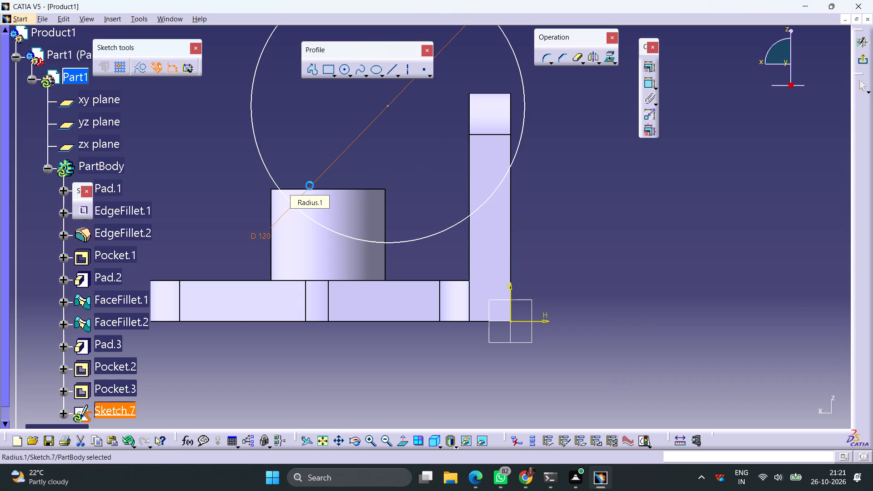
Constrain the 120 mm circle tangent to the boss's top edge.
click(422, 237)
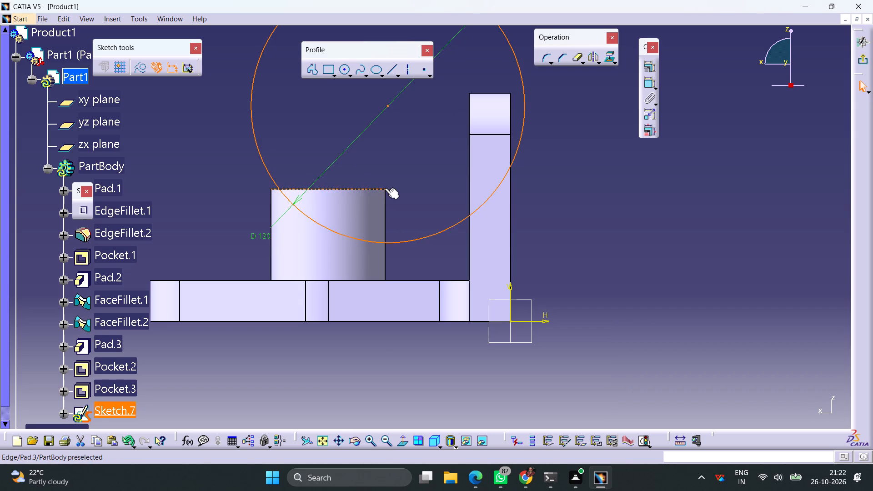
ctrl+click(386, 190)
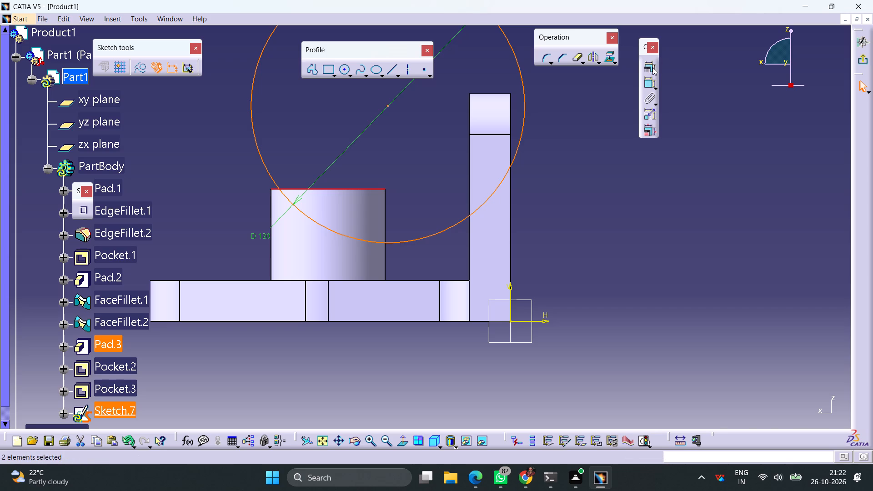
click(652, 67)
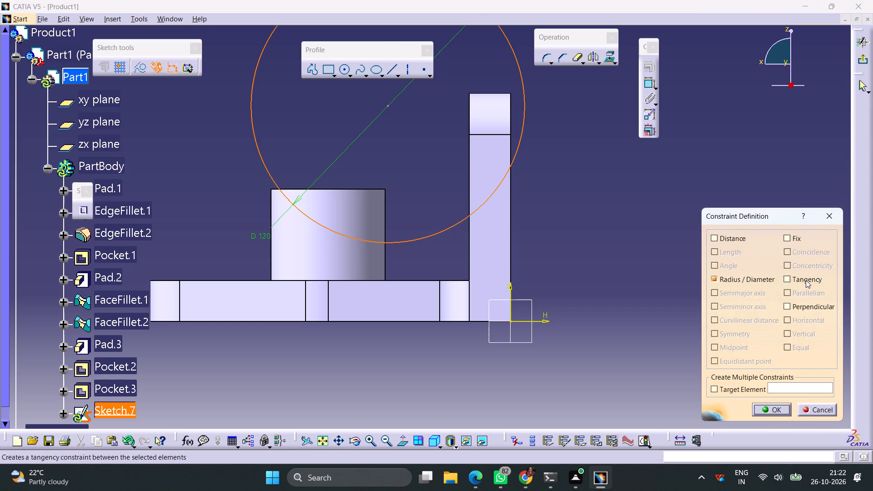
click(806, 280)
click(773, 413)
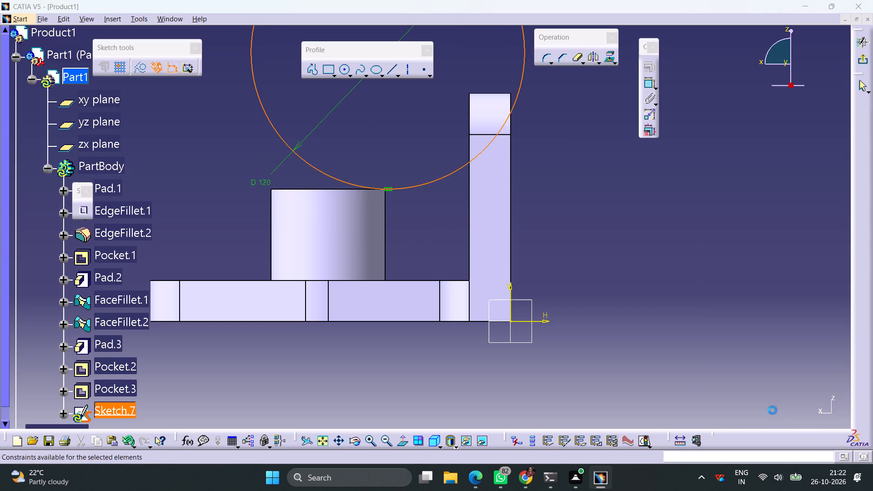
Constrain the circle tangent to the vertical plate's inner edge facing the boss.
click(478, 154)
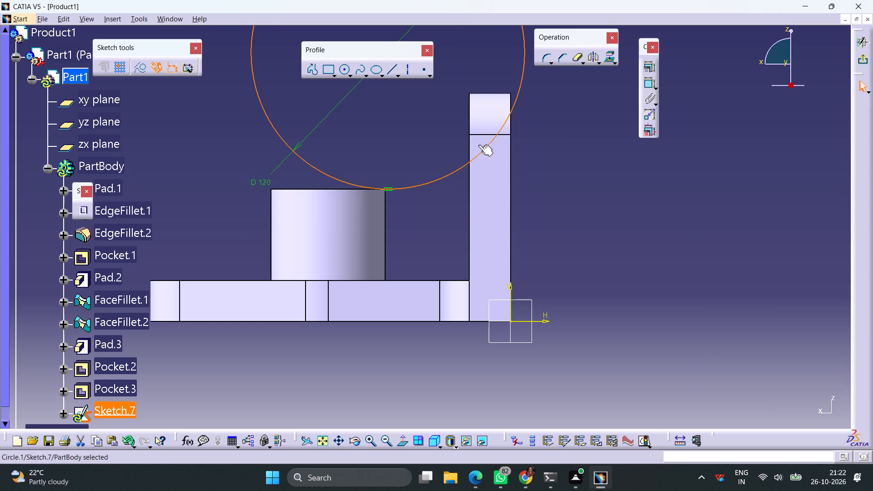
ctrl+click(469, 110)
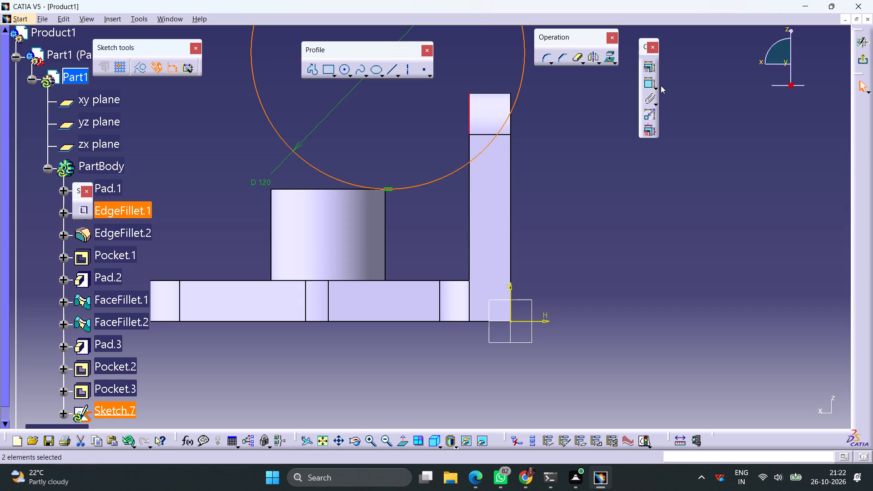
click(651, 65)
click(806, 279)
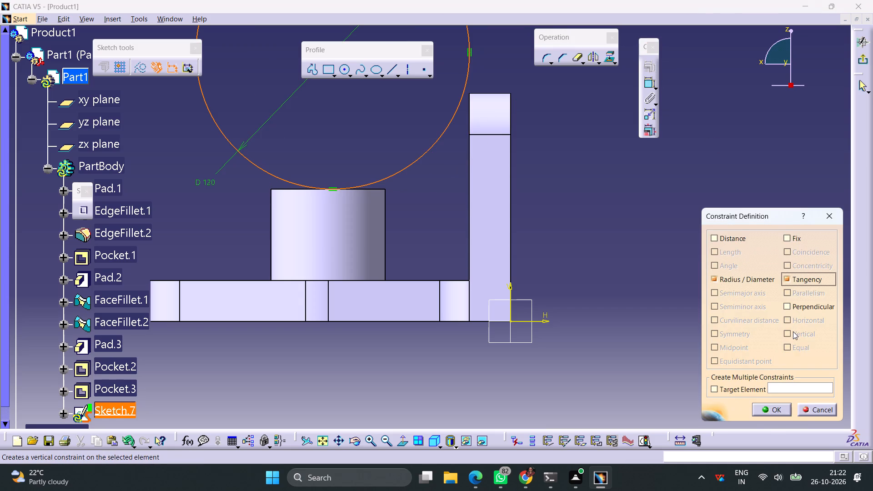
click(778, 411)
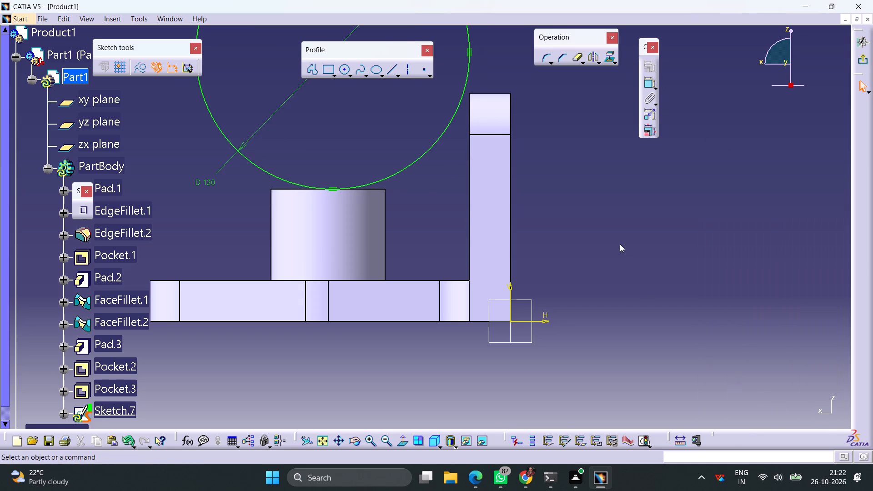
Delete the 120 mm circle from the sketch.
middle_drag(616, 248, 625, 320)
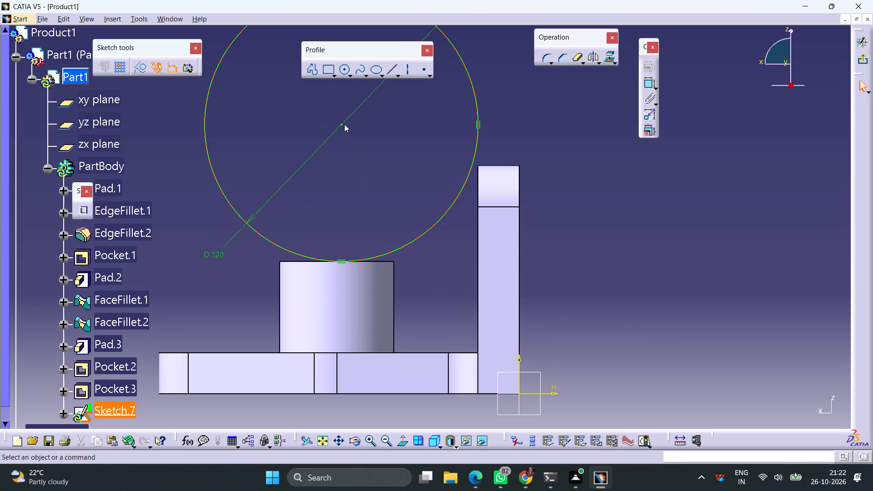
drag(341, 124, 356, 123)
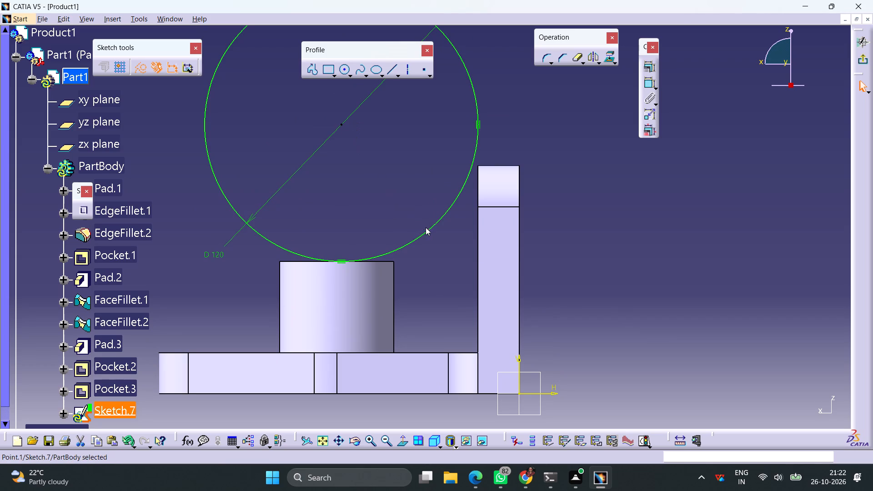
click(432, 226)
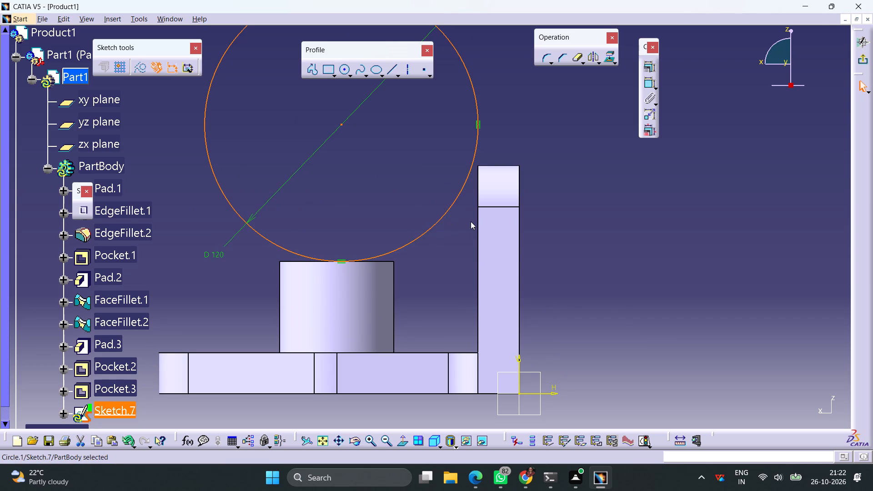
key(Delete)
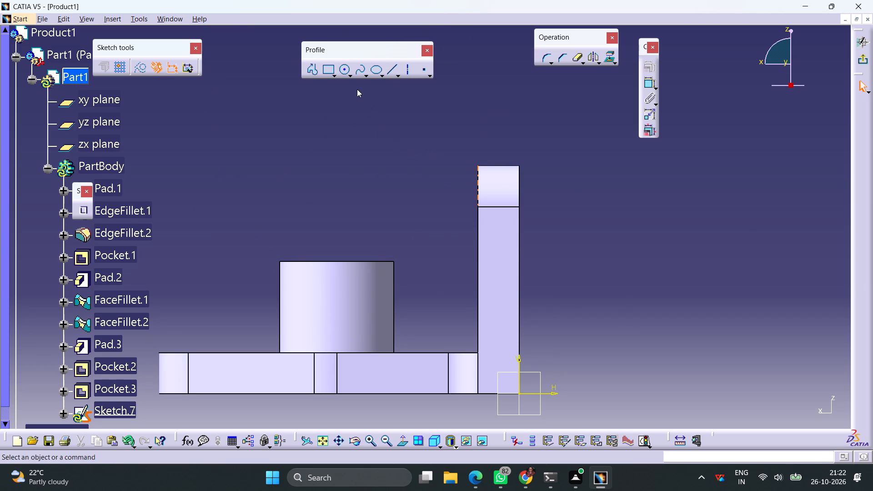
Sketch a three-point arc from the boss's top corner to the vertical plate's top inner corner, sagging below the straight line between them.
click(348, 75)
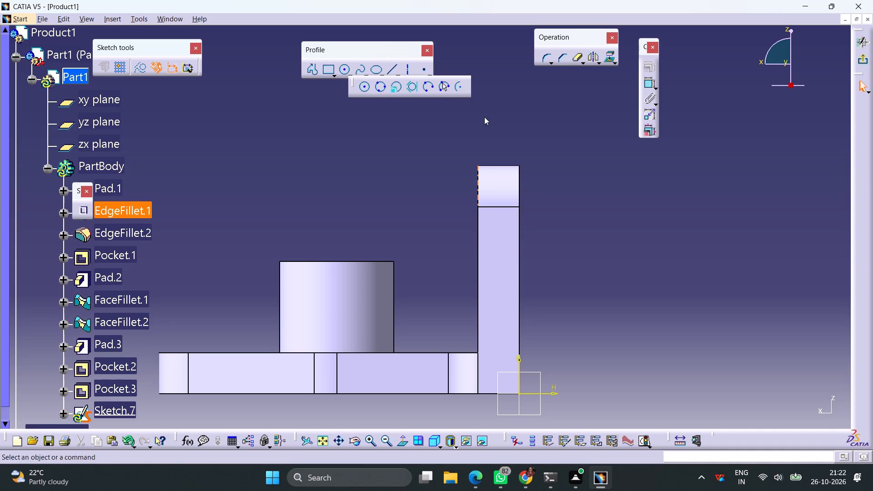
click(441, 91)
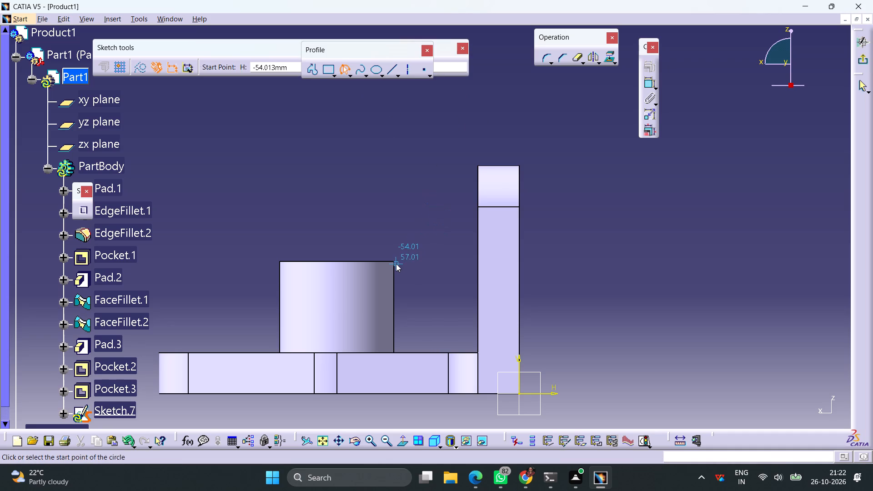
drag(393, 260, 396, 253)
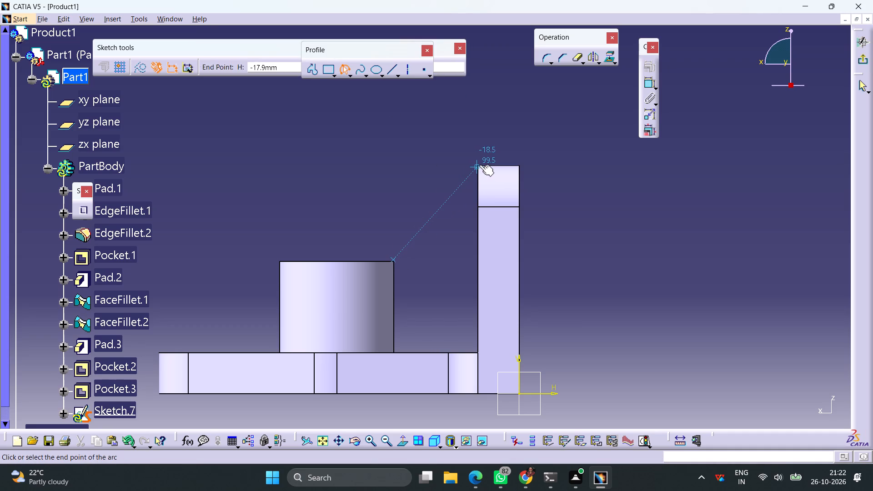
click(479, 165)
click(454, 212)
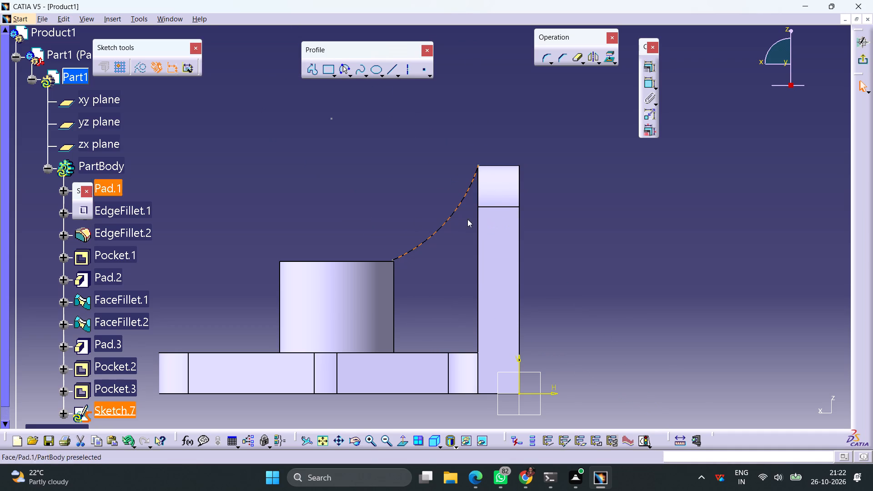
Constrain the arc's lower endpoint coincident with the boss's top edge.
click(391, 260)
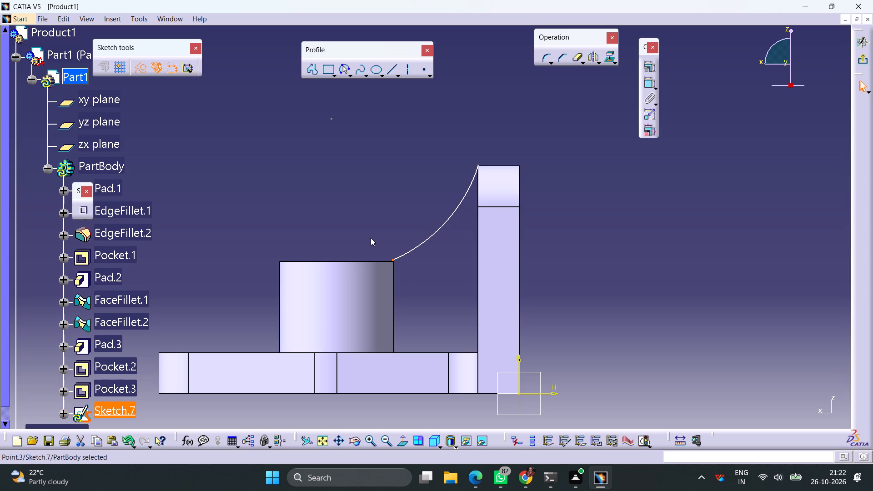
ctrl+click(395, 271)
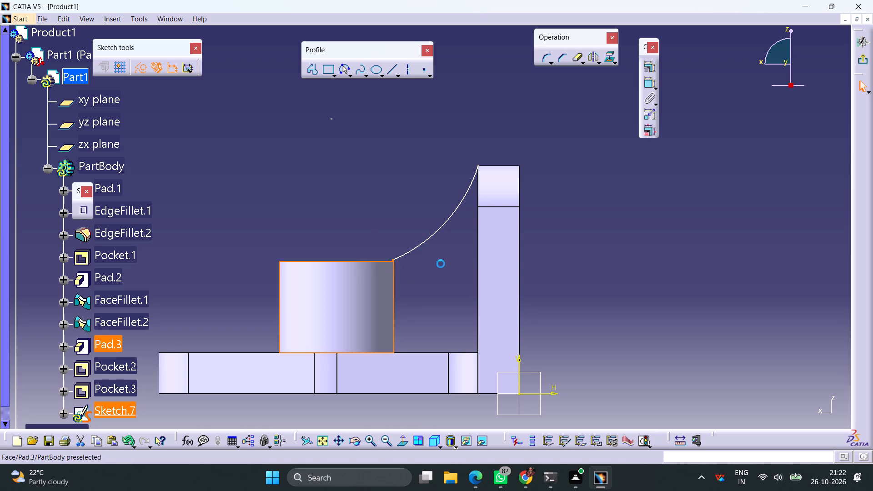
click(466, 269)
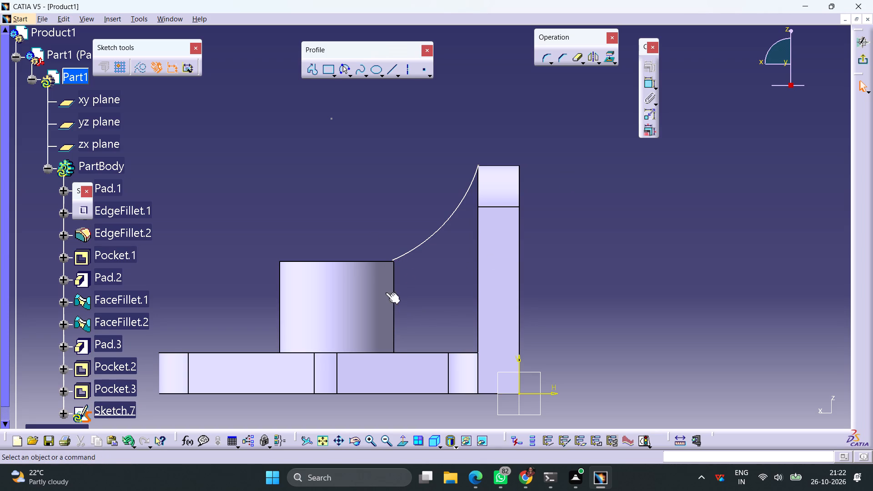
click(373, 260)
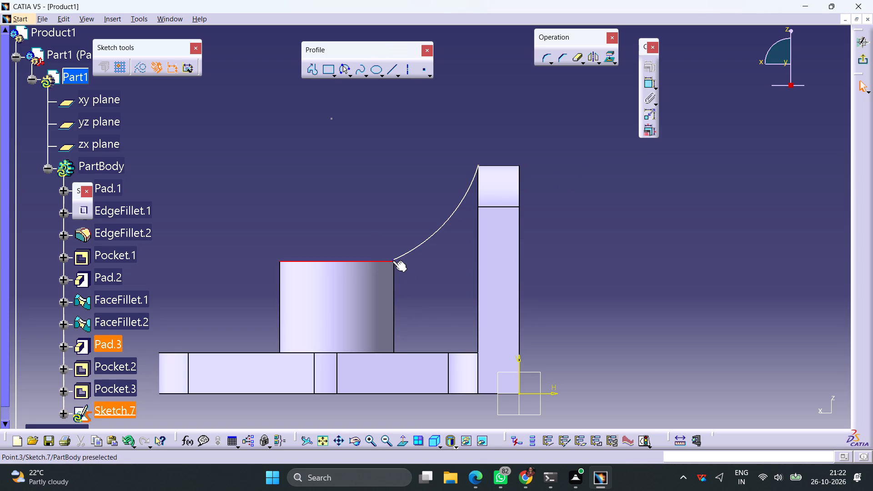
ctrl+click(392, 261)
click(652, 65)
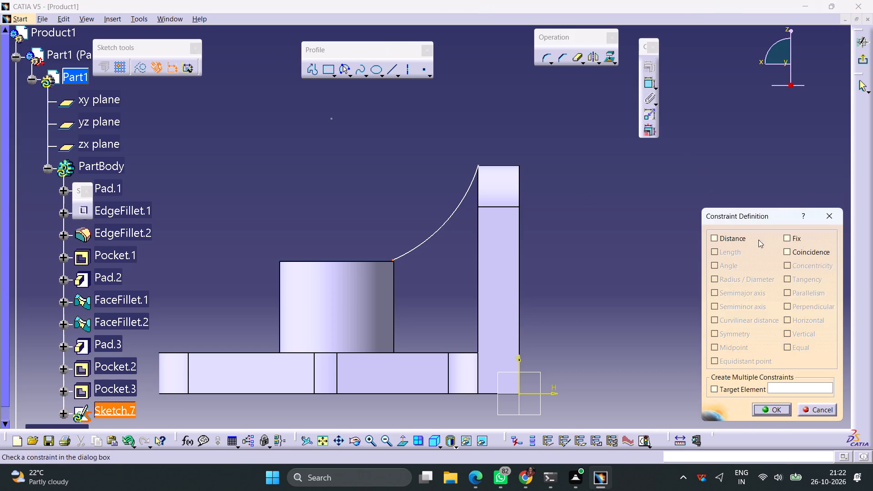
click(790, 251)
click(763, 405)
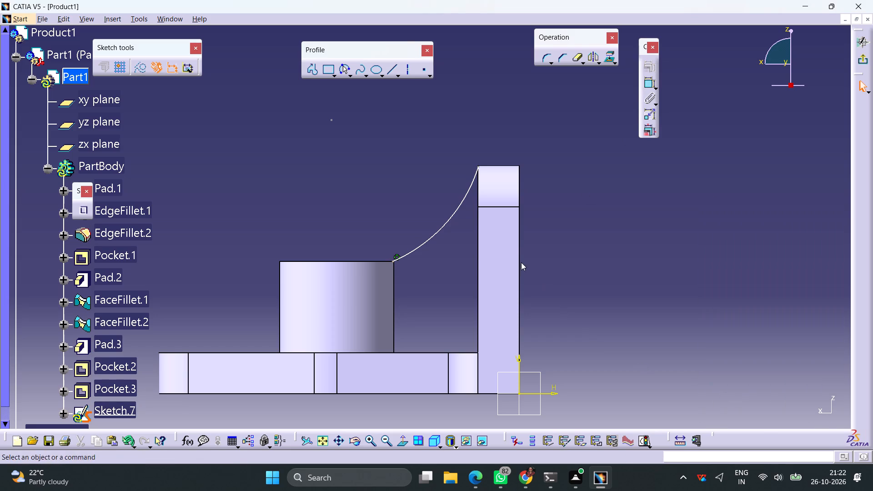
Constrain the arc's upper endpoint coincident with the top edge of the vertical plate's inner face.
middle_drag(439, 173, 474, 207)
right_drag(439, 173, 474, 207)
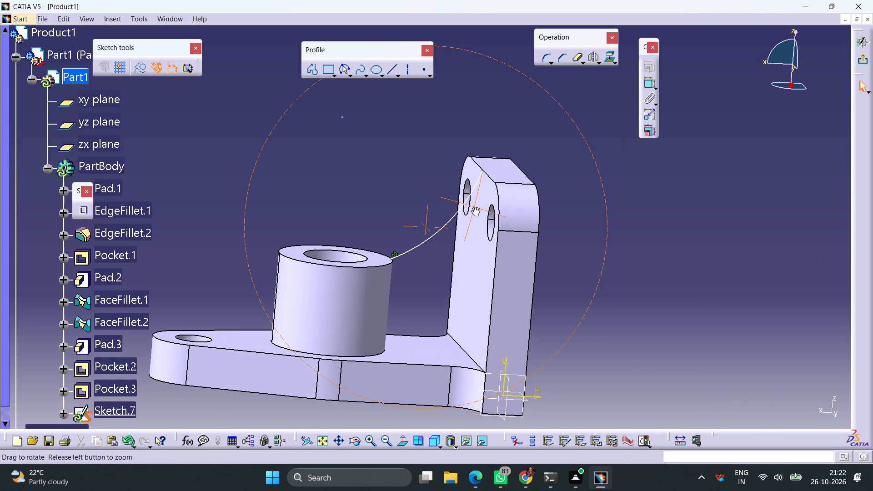
right_drag(474, 207, 474, 206)
middle_drag(474, 207, 474, 206)
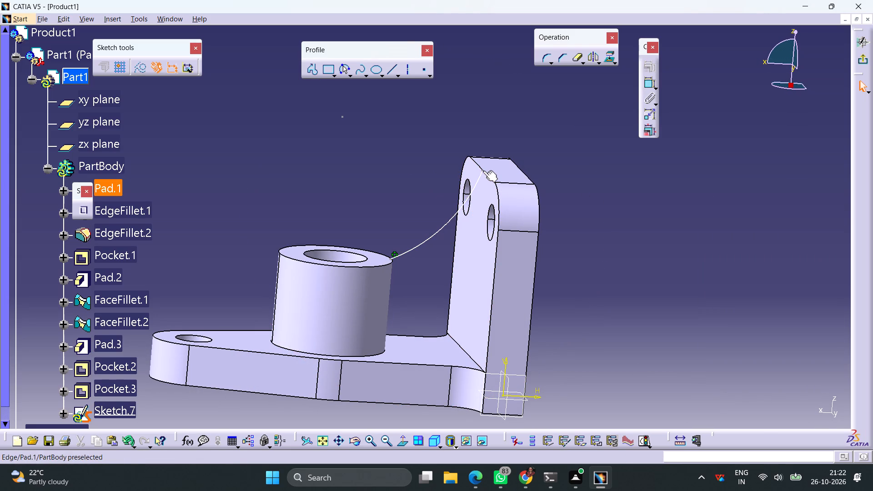
click(483, 170)
ctrl+click(487, 175)
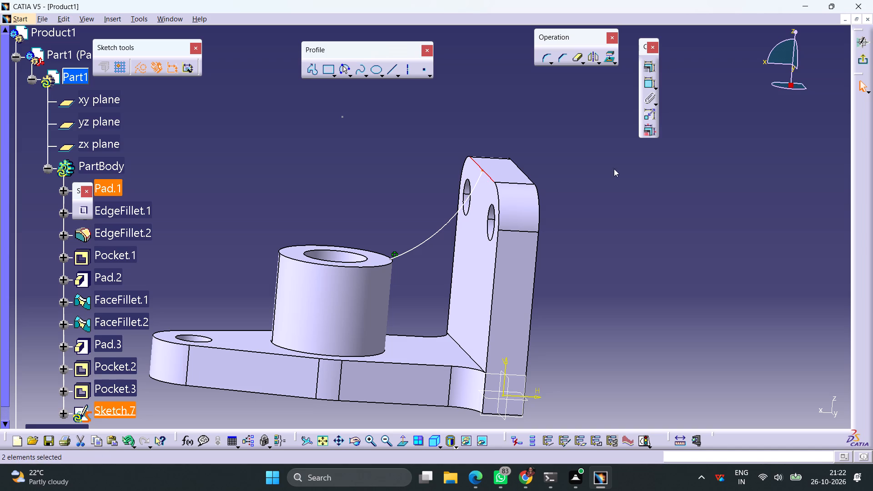
click(648, 70)
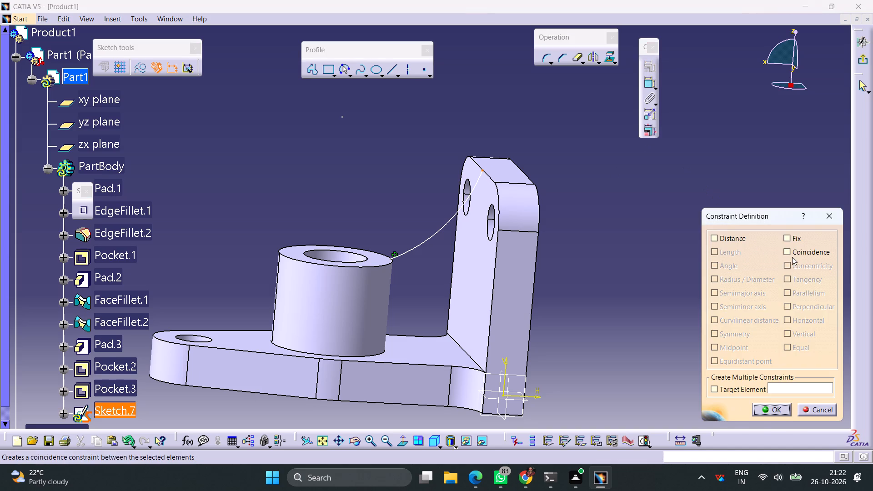
click(792, 256)
click(776, 413)
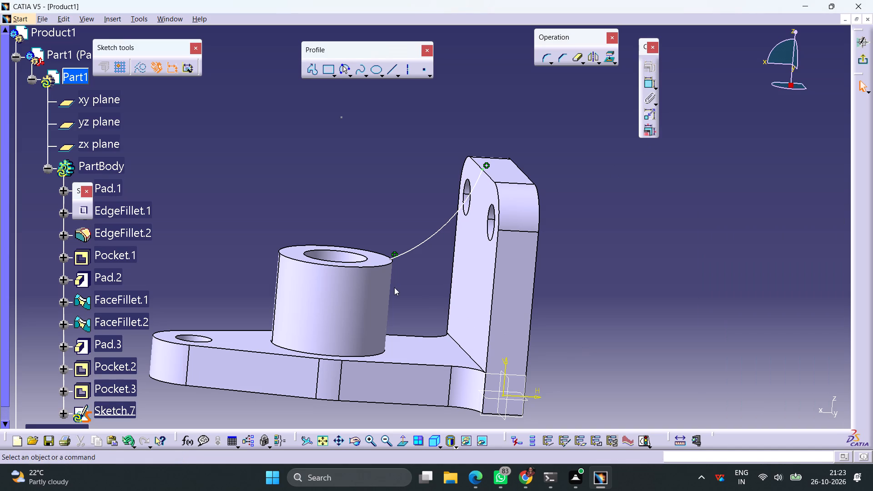
Apply a coincidence constraint between the arc's lower endpoint and the boss's outer circular top rim.
scroll(388, 241, up, 1)
middle_drag(388, 241, 371, 290)
right_drag(388, 242, 371, 290)
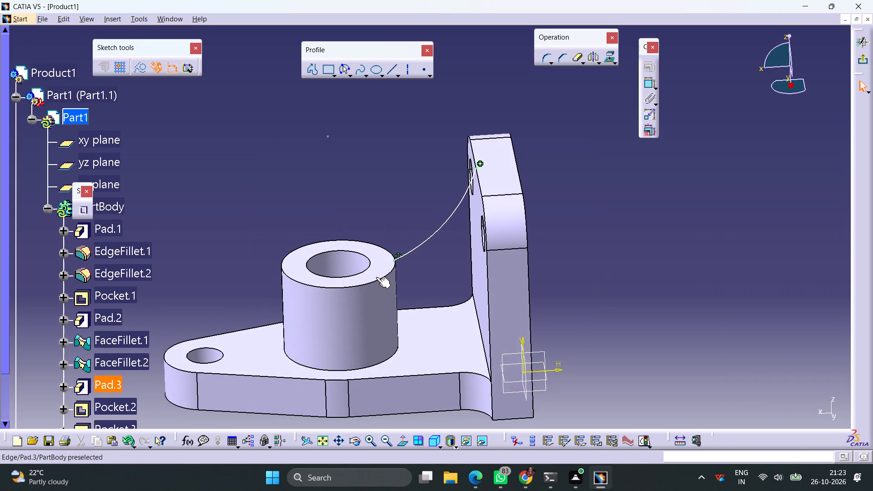
ctrl+middle_drag(377, 273, 377, 217)
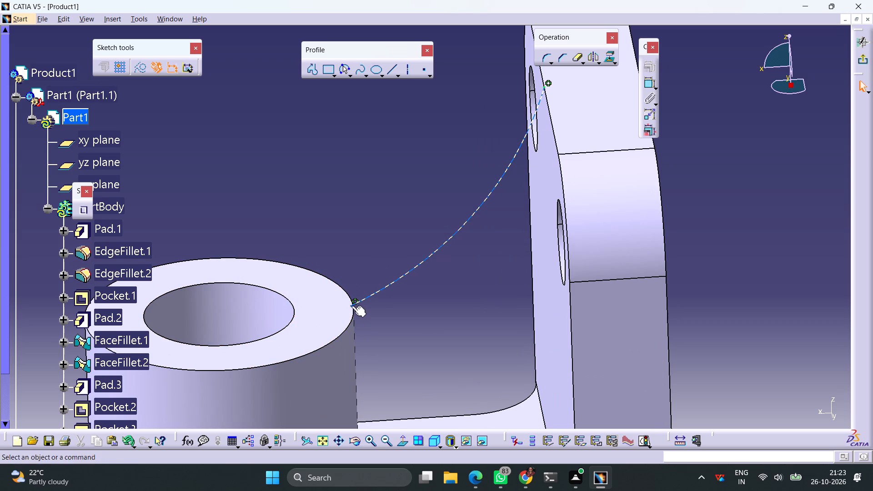
click(351, 306)
ctrl+click(354, 314)
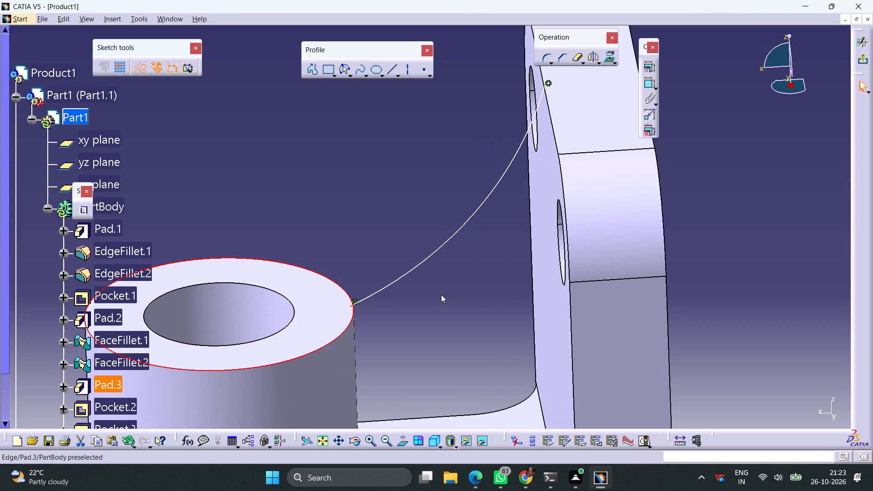
drag(649, 68, 651, 64)
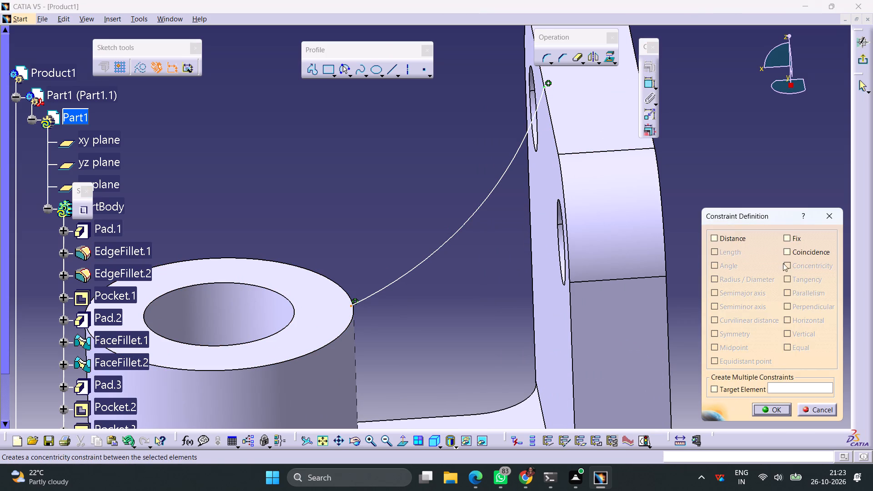
click(795, 252)
click(769, 412)
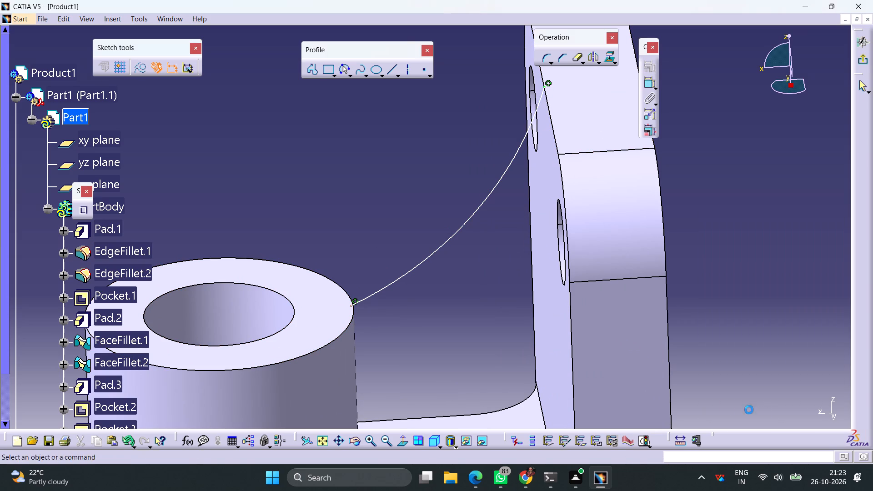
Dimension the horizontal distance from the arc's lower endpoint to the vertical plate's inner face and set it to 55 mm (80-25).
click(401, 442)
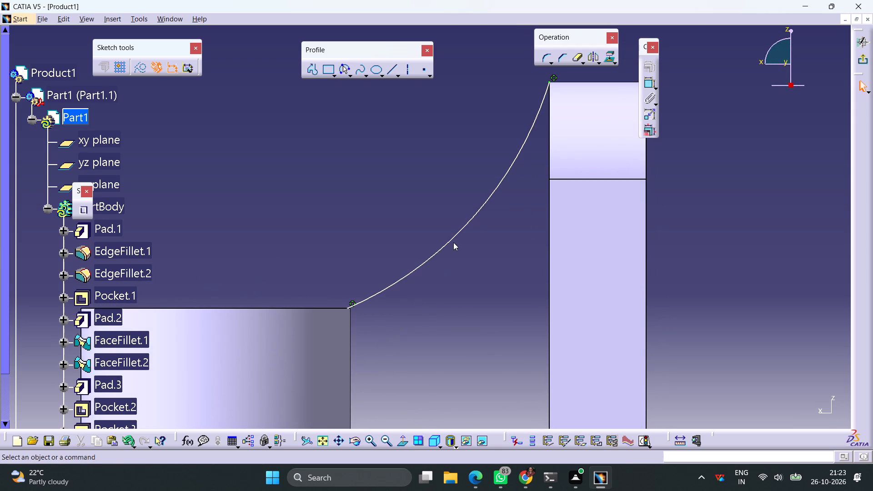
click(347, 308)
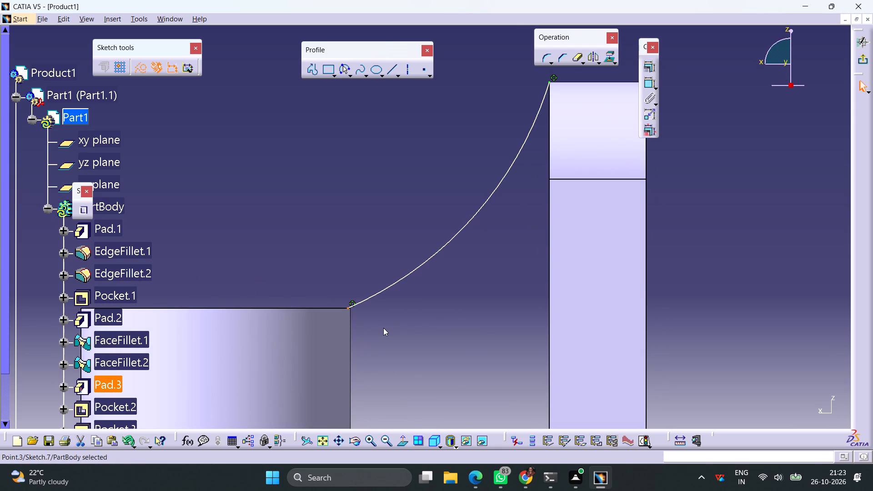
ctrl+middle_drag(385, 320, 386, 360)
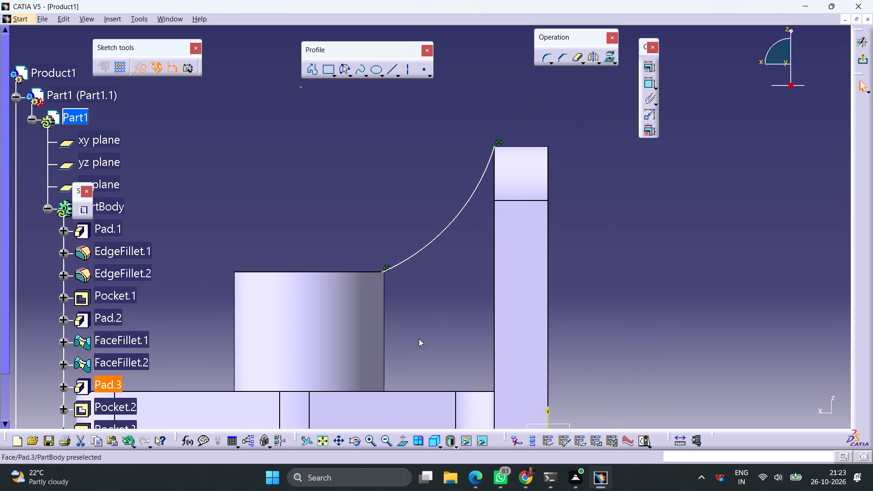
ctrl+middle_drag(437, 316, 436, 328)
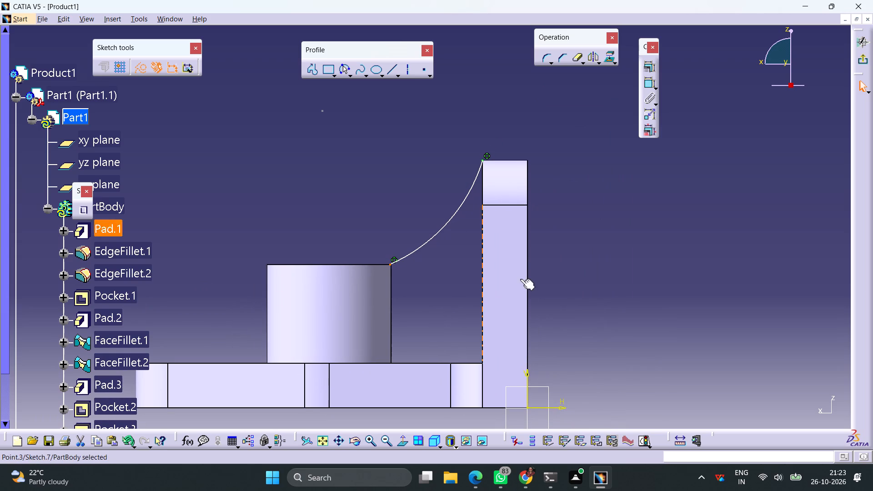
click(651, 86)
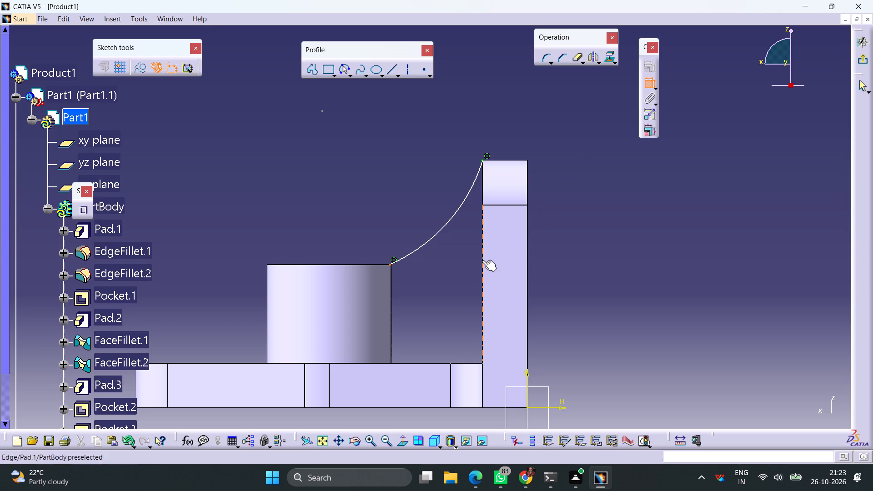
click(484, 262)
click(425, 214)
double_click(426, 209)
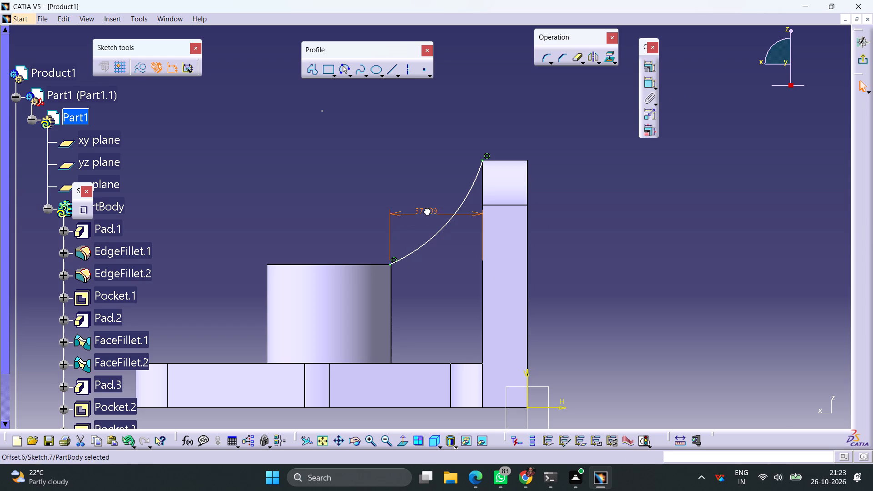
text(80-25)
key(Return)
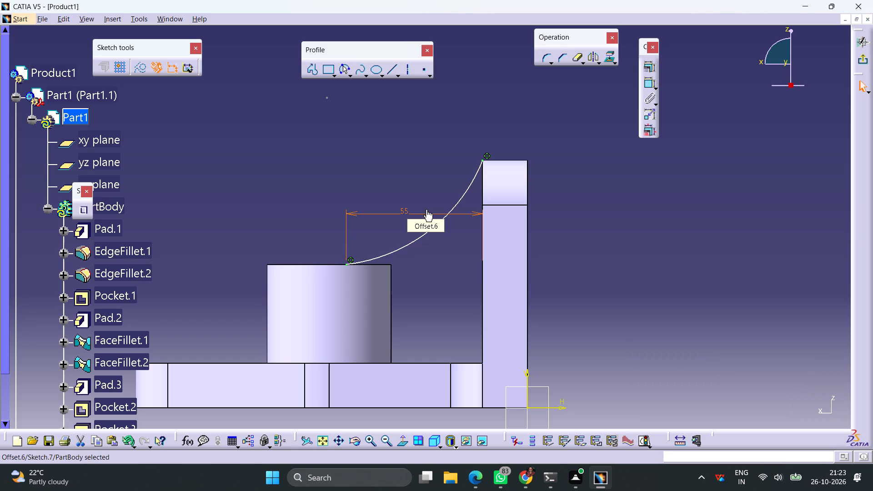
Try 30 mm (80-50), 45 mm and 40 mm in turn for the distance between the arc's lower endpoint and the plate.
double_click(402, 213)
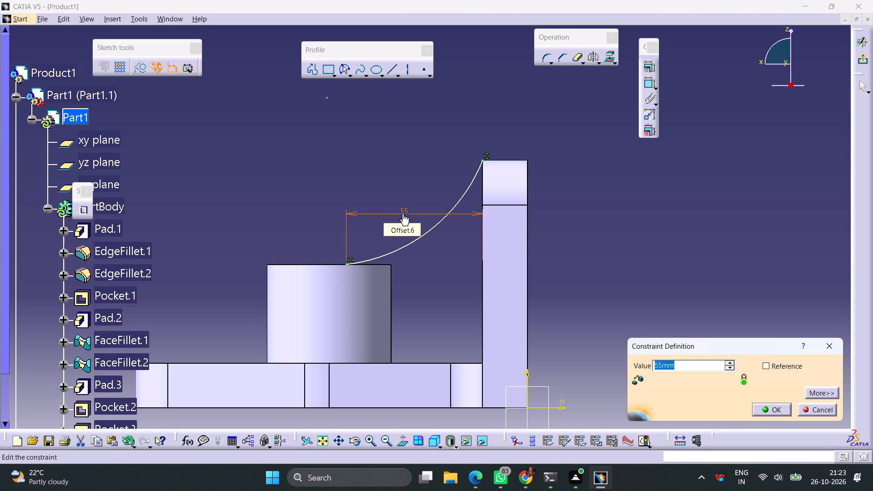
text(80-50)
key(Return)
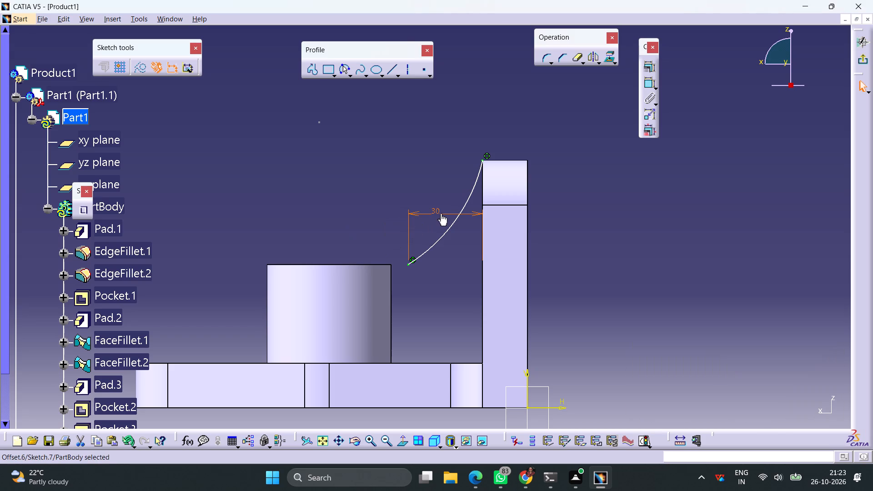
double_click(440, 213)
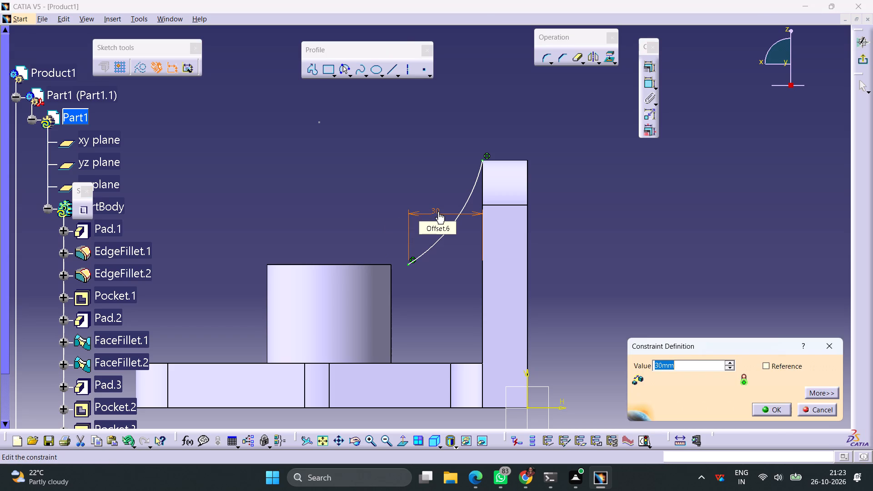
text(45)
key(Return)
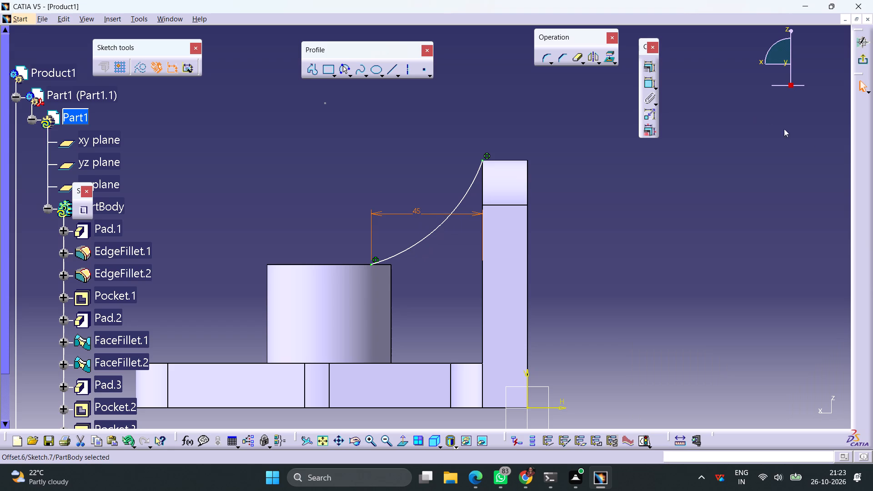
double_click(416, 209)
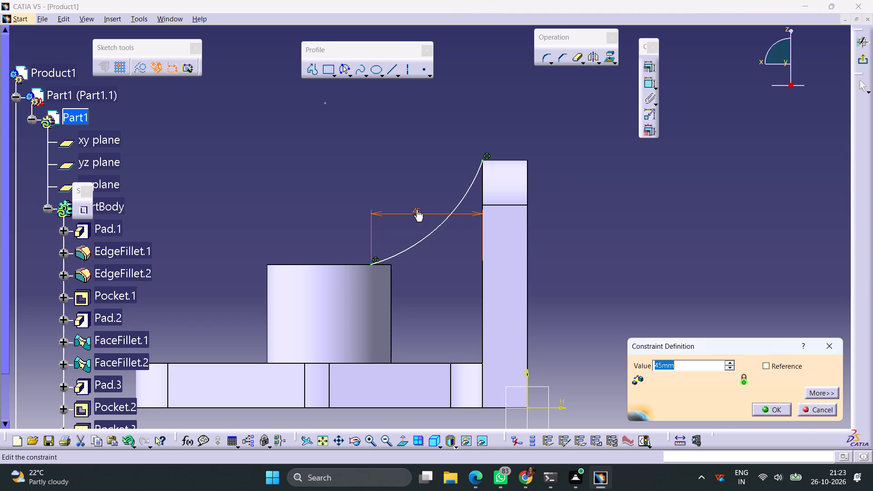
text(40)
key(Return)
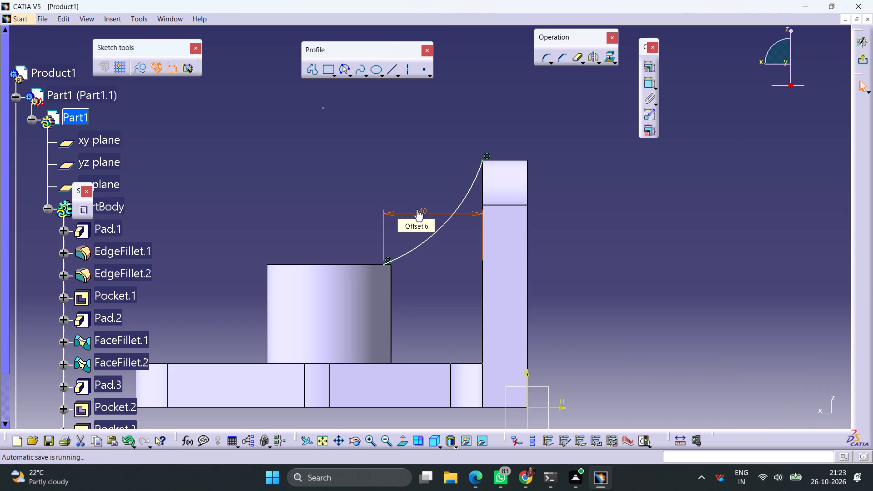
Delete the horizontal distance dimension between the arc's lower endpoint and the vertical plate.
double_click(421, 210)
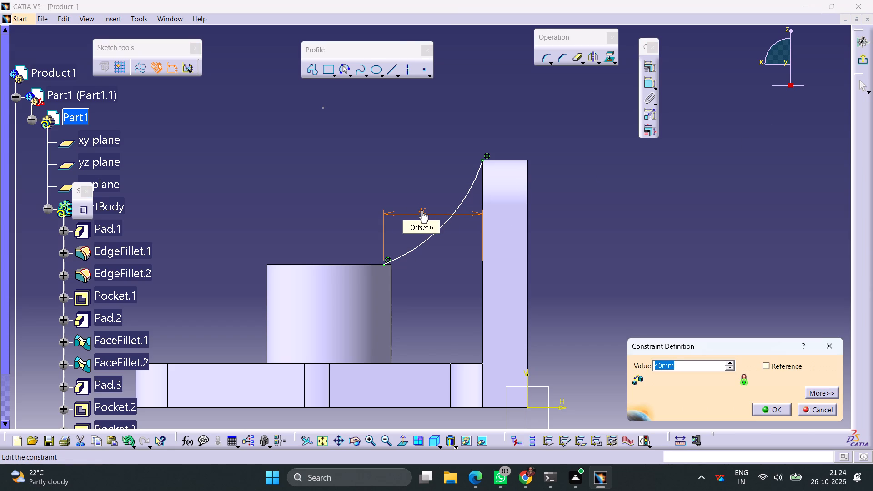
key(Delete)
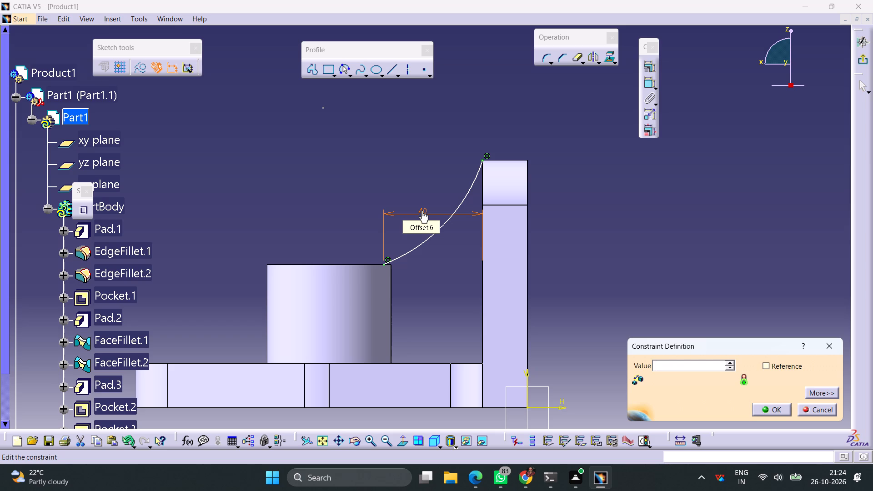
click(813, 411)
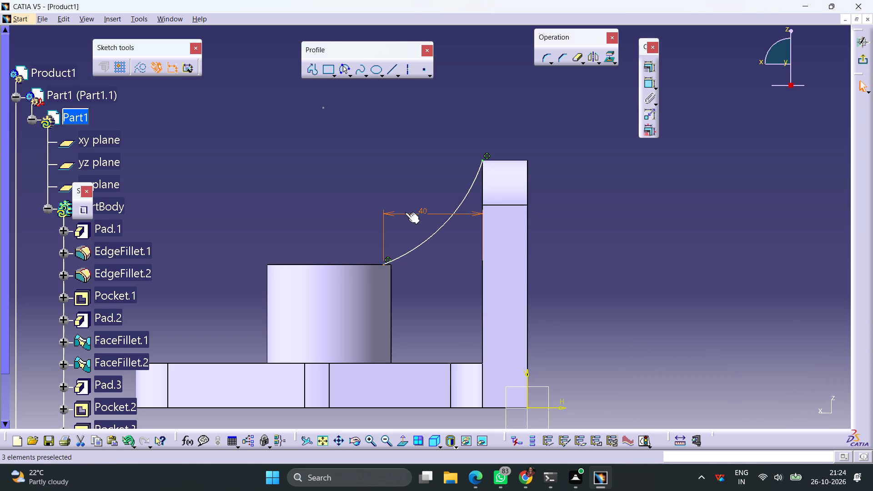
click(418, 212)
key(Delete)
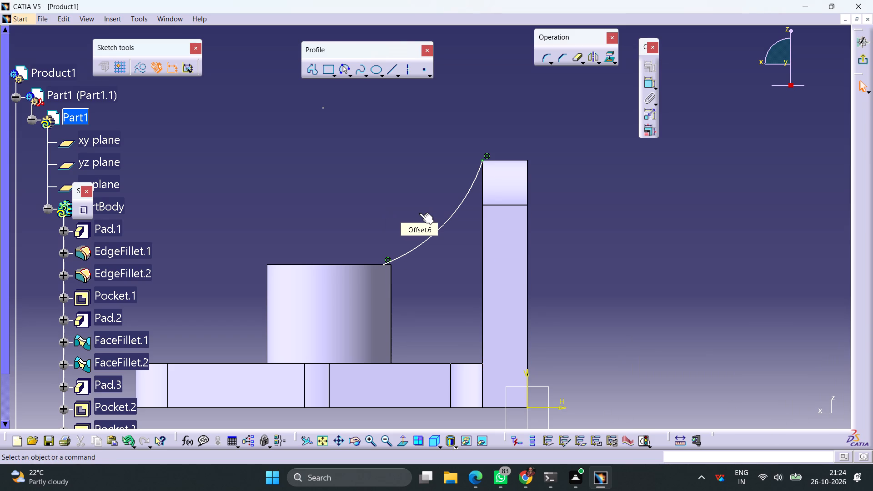
Move the arc's lower endpoint along the boss's top edge to the corner nearest the vertical plate.
ctrl+middle_drag(358, 311, 361, 272)
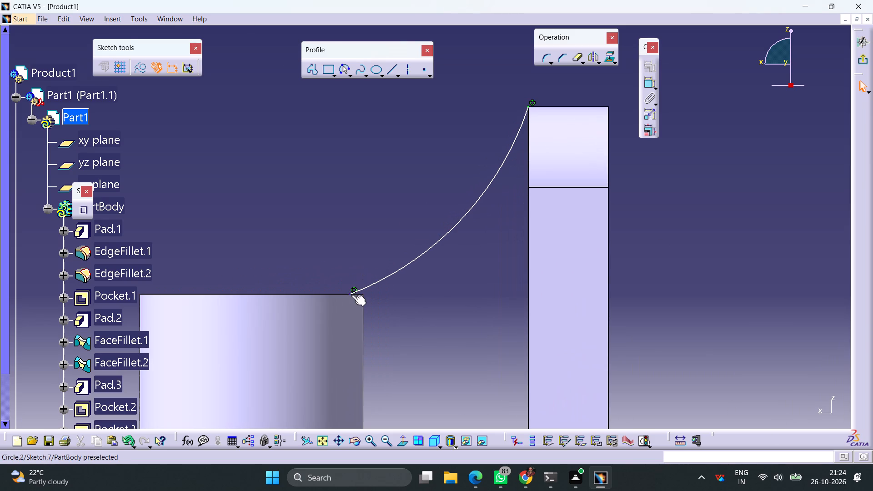
drag(351, 295, 364, 295)
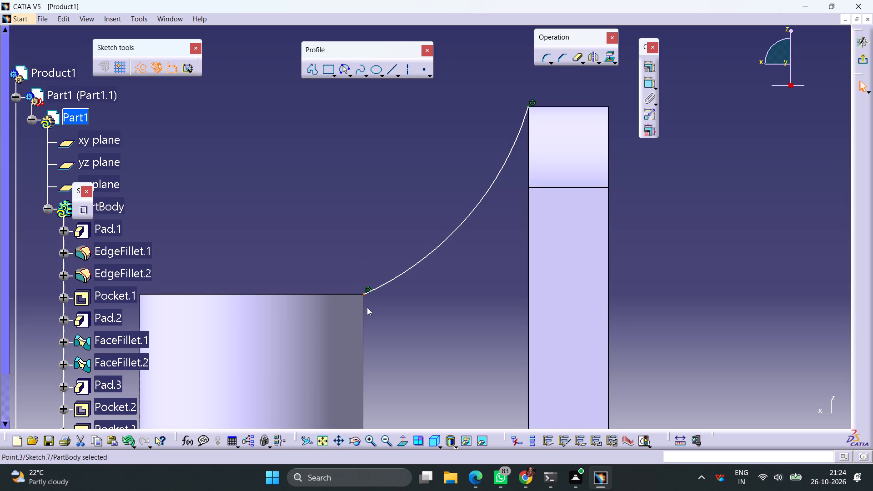
click(363, 295)
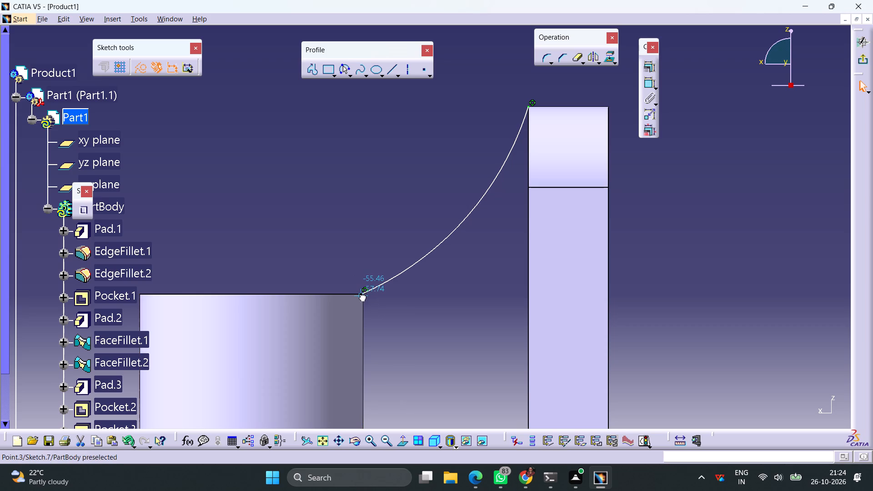
Add a radius dimension to the arc, set it to 60 mm, and exit the sketch.
click(436, 246)
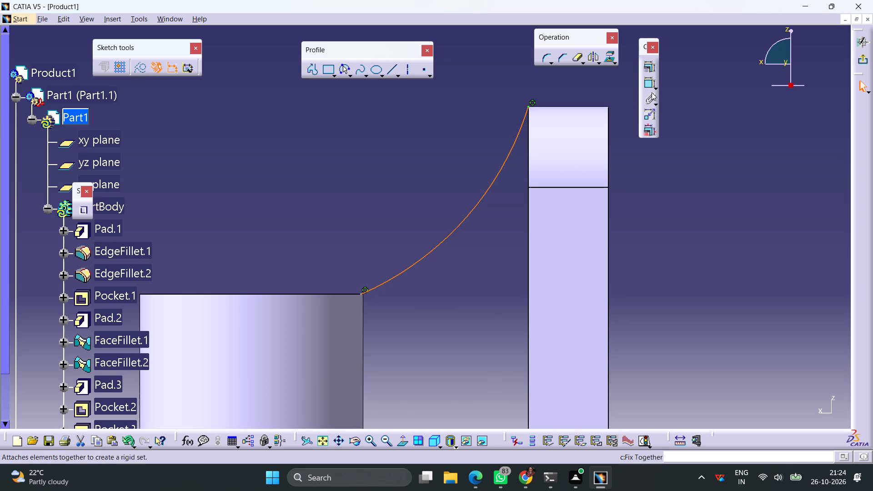
click(645, 82)
click(467, 247)
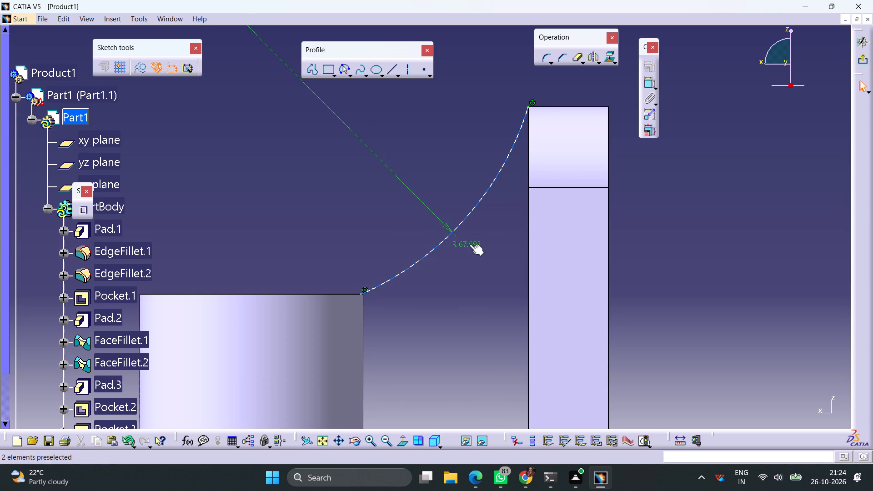
double_click(469, 245)
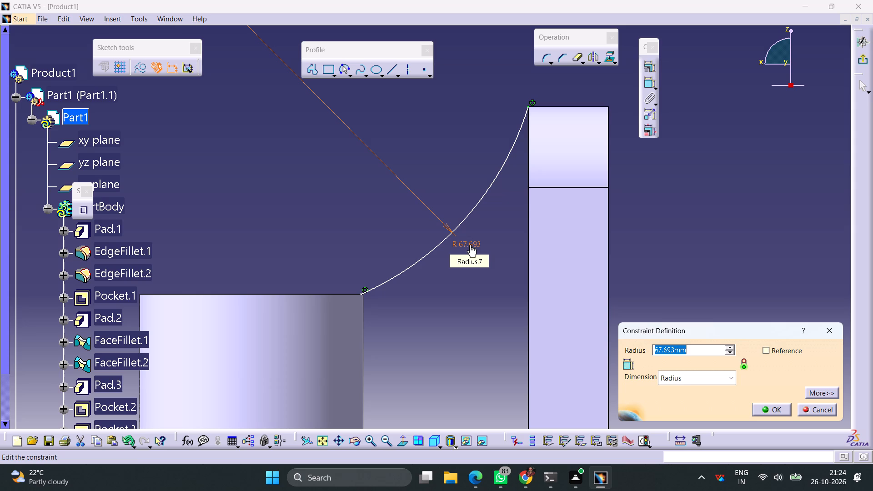
text(60)
key(Return)
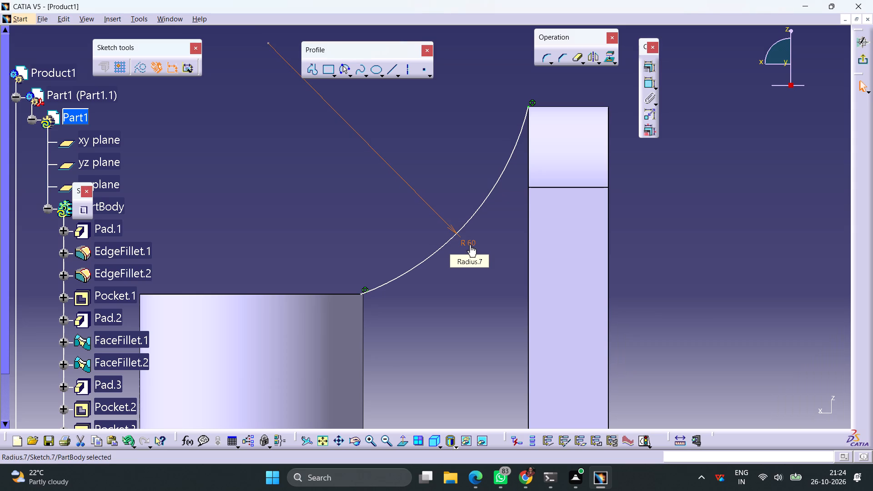
ctrl+middle_drag(389, 324, 389, 287)
middle_drag(344, 302, 346, 250)
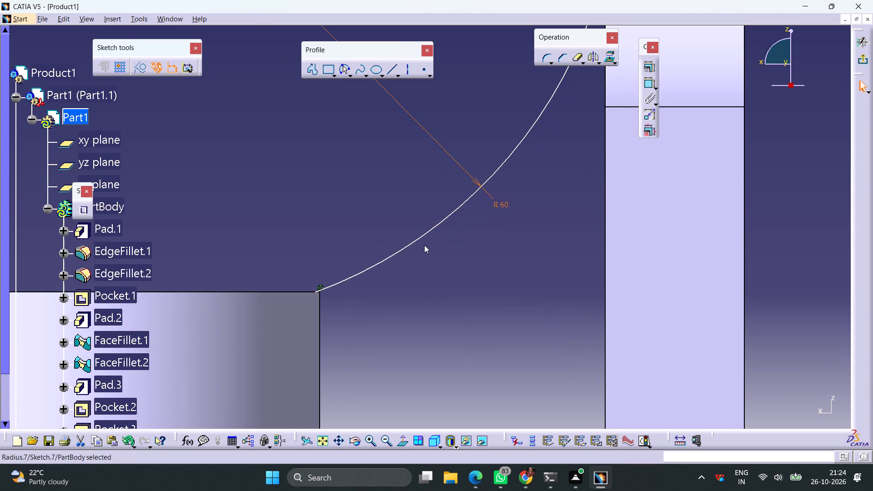
click(864, 62)
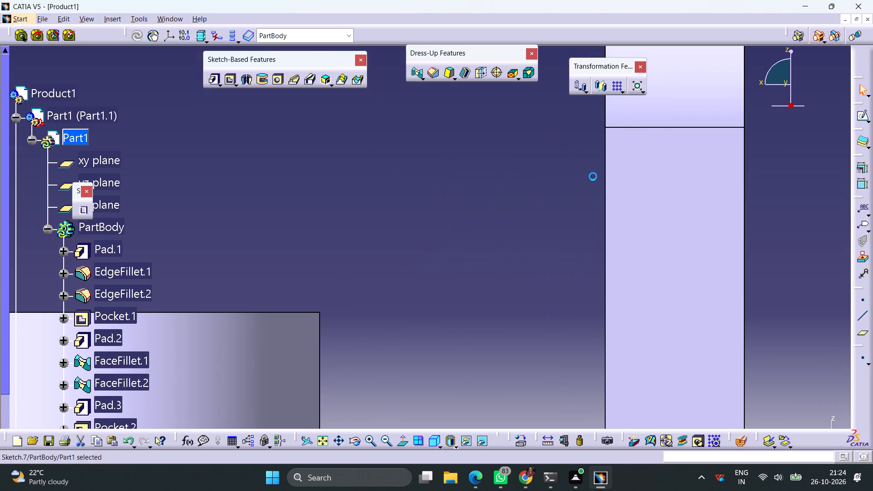
Create a From Side stiffener 10 mm thick from the arc sketch, joining the boss and the vertical plate.
ctrl+middle_drag(542, 203, 532, 297)
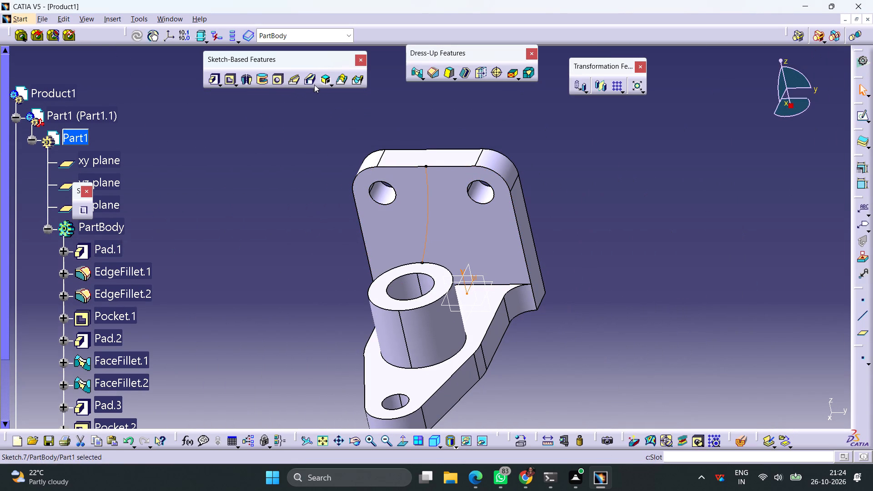
click(328, 84)
click(339, 97)
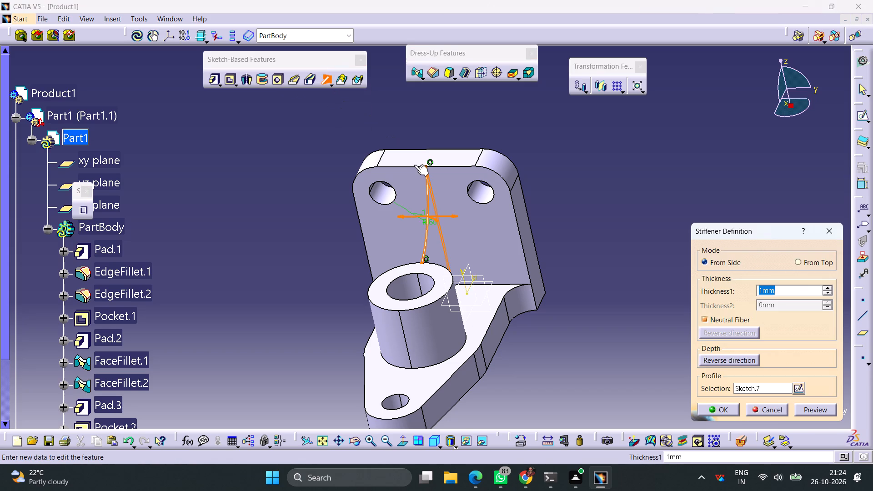
text(10)
key(Return)
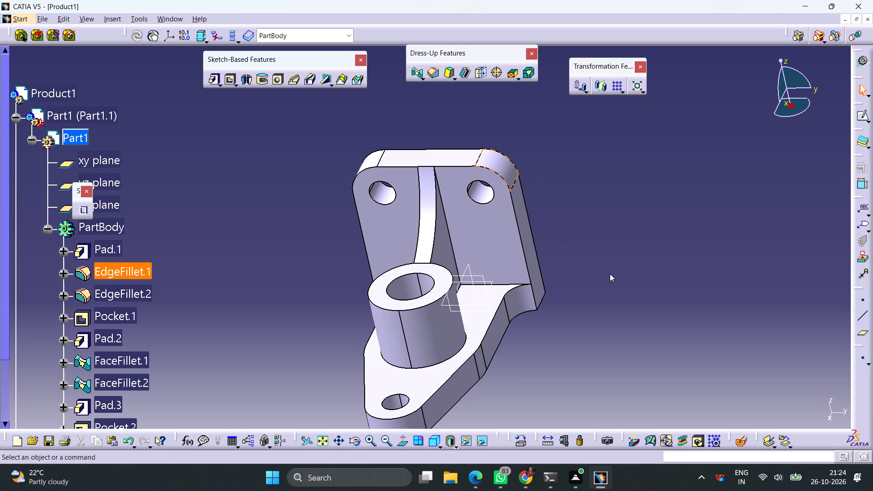
Save the bracket as a CATPart file named Part1 in the internship folder.
click(40, 18)
click(66, 113)
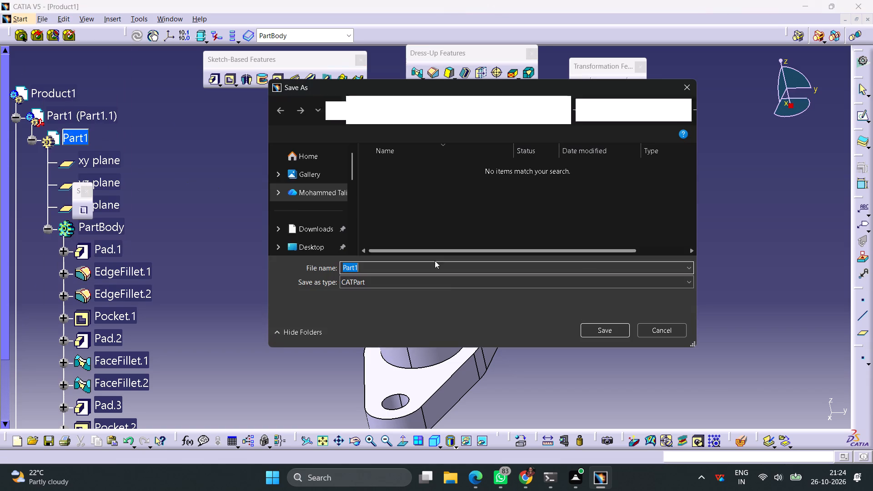
click(627, 338)
click(618, 332)
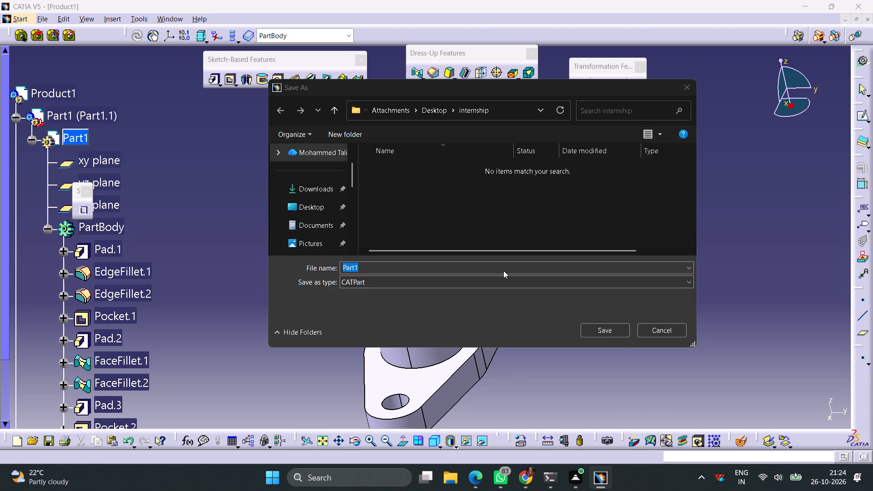
click(511, 264)
Save a copy of the part in igs format as Part1 in the internship folder.
click(40, 20)
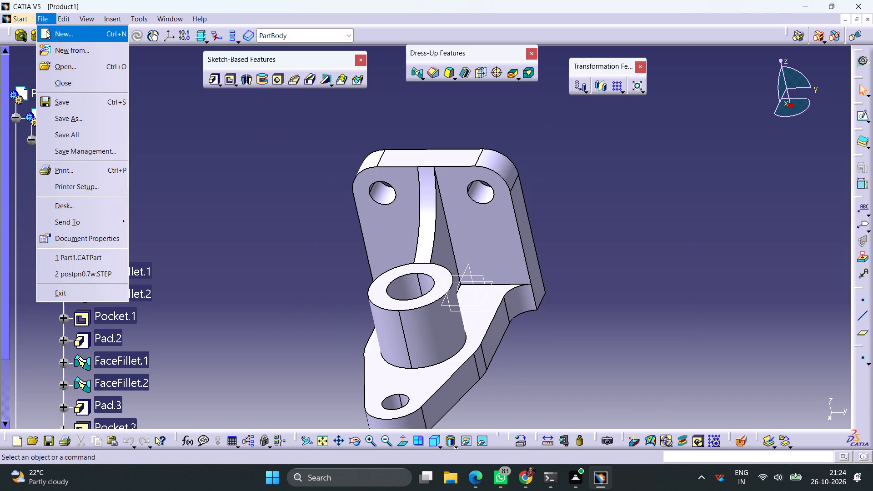
click(91, 113)
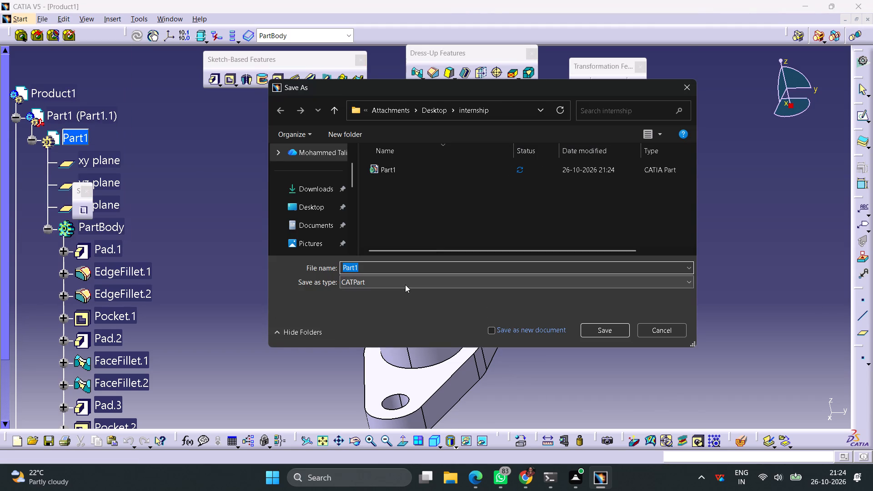
click(405, 285)
click(359, 311)
click(597, 330)
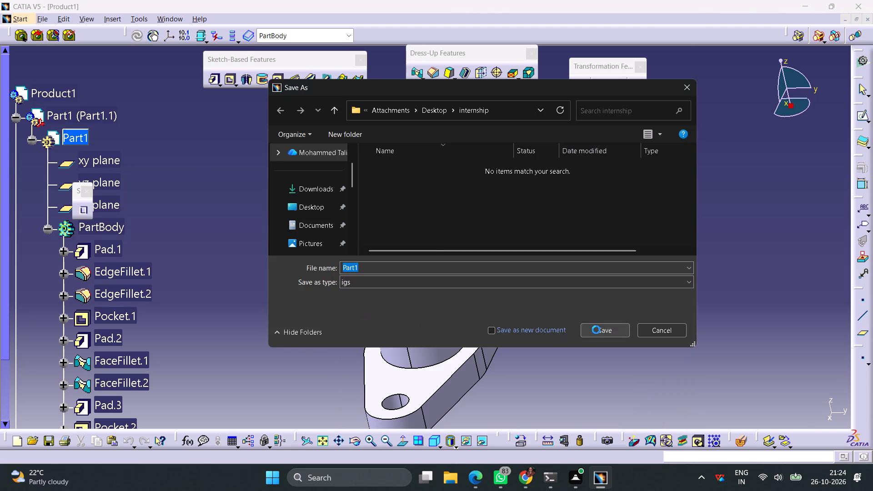
Create a new drawing with the ISO standard and an A2 ISO sheet in landscape orientation.
key(ctrl+n)
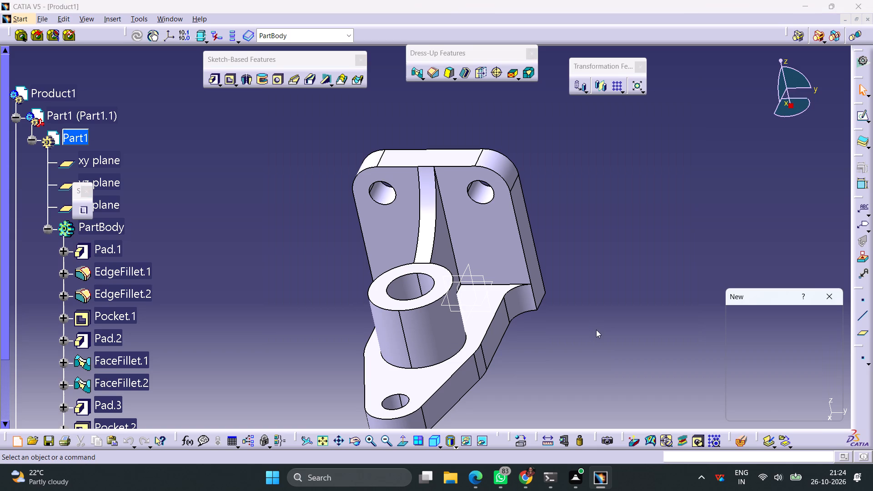
key(d)
key(Return)
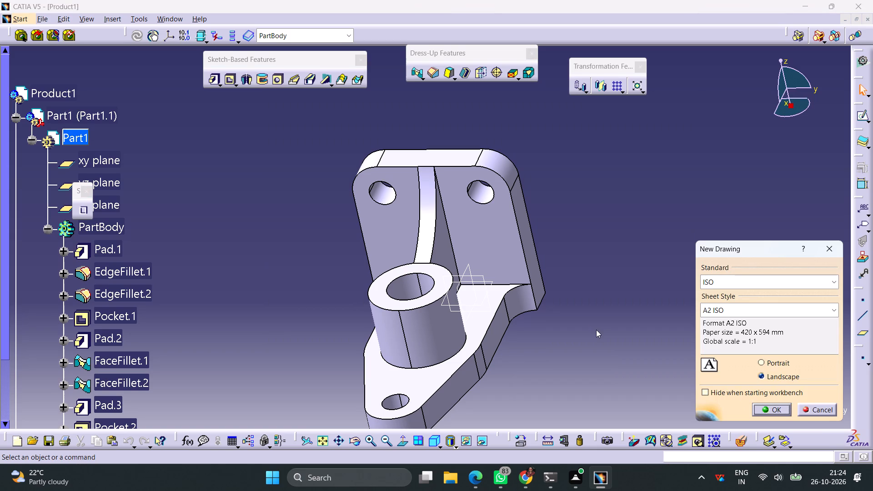
click(778, 411)
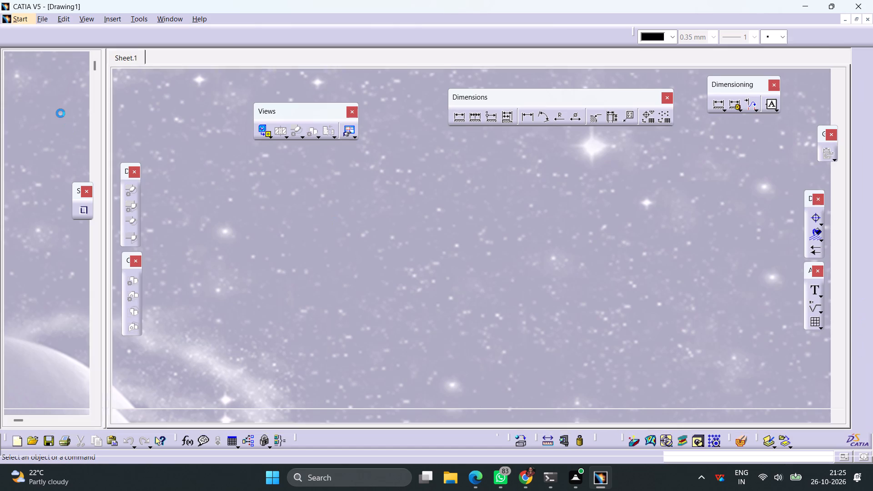
Set the projection method of Sheet.1 to third angle standard in the sheet properties.
right_click(67, 80)
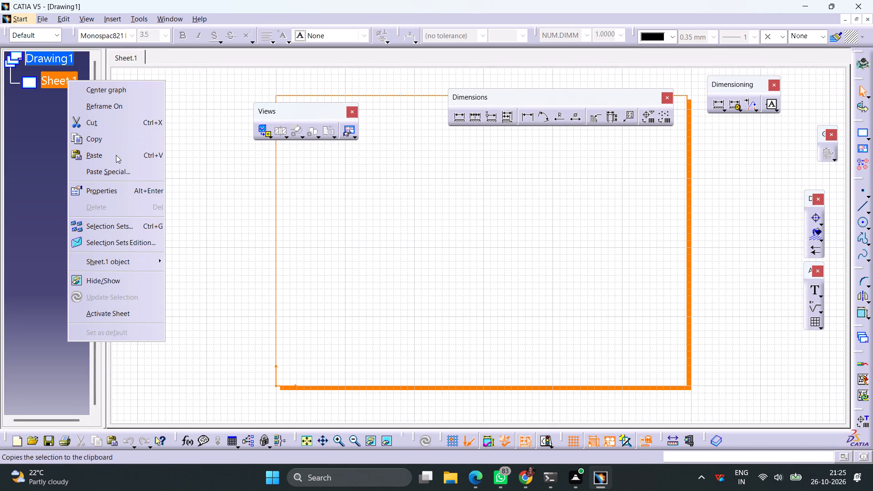
click(114, 194)
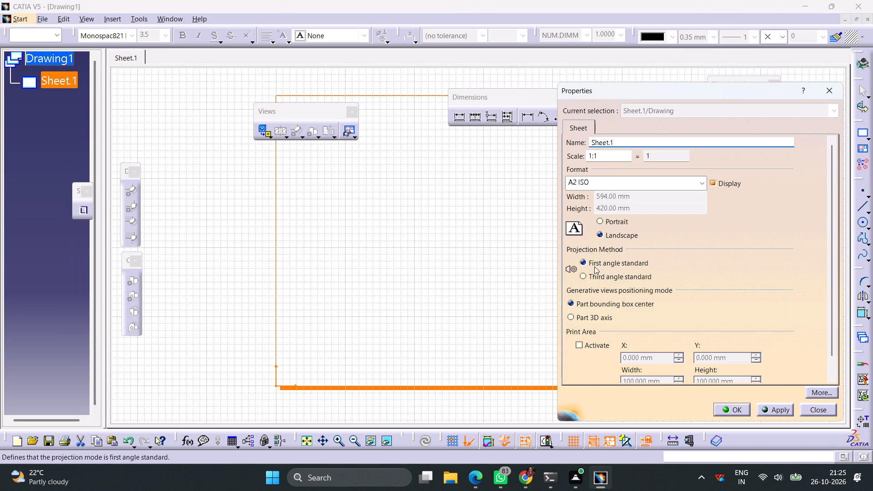
click(603, 273)
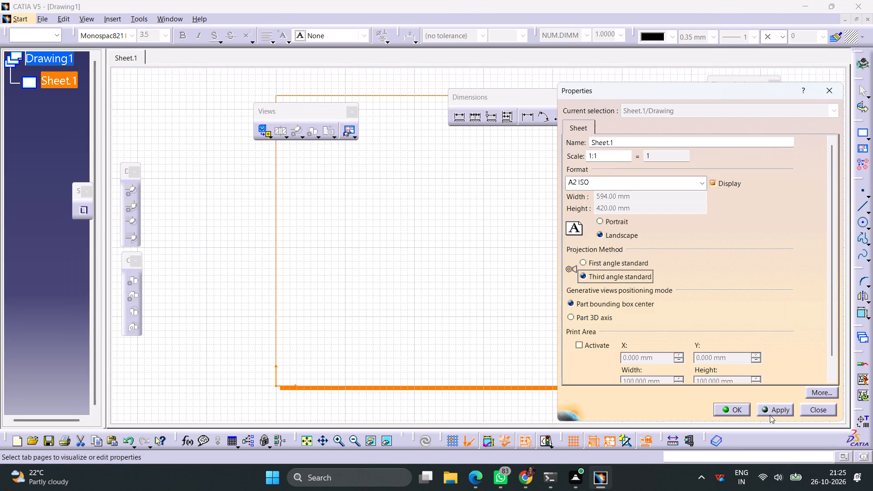
click(770, 412)
click(741, 409)
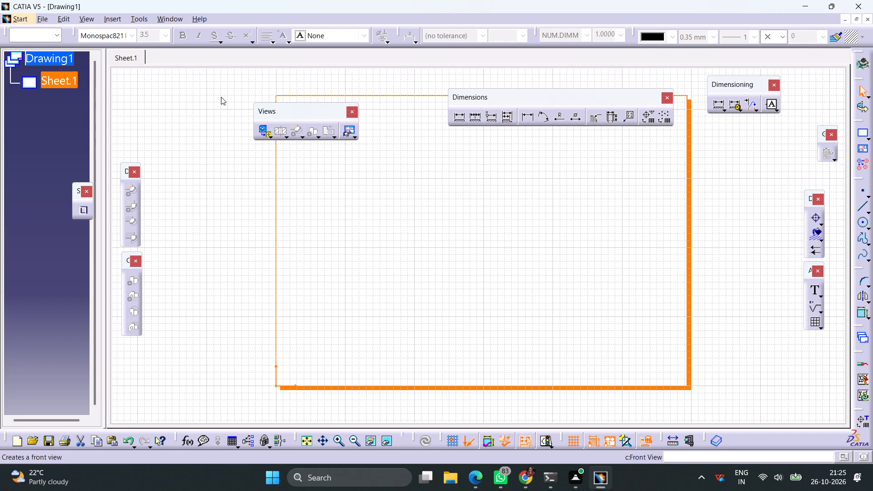
Create a frame and title block on the sheet background using the Drawing Titleblock Sample 1 style.
click(63, 15)
click(124, 342)
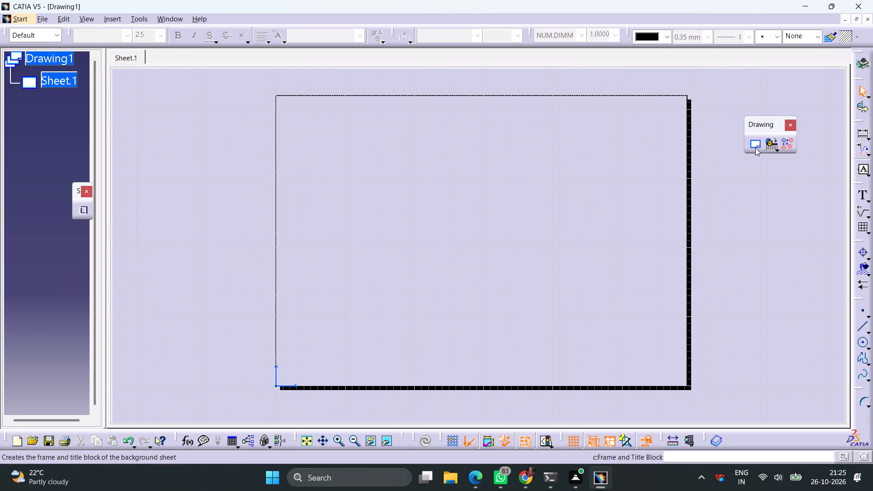
click(755, 148)
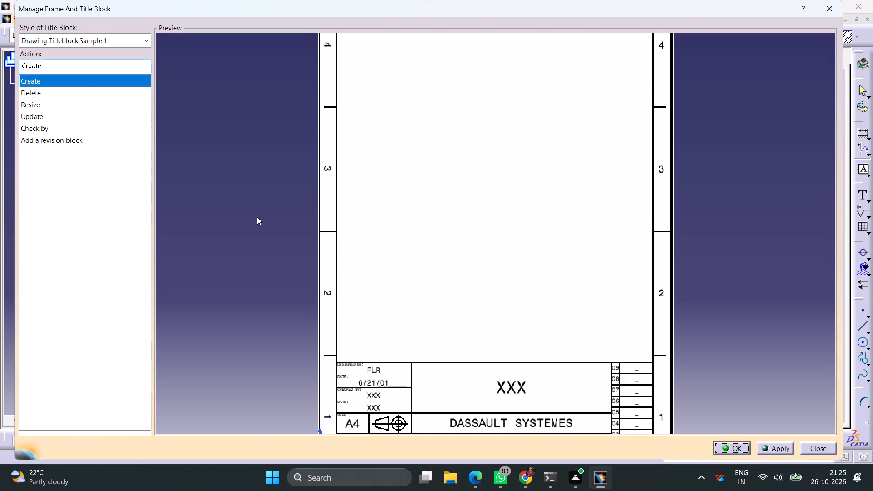
click(767, 448)
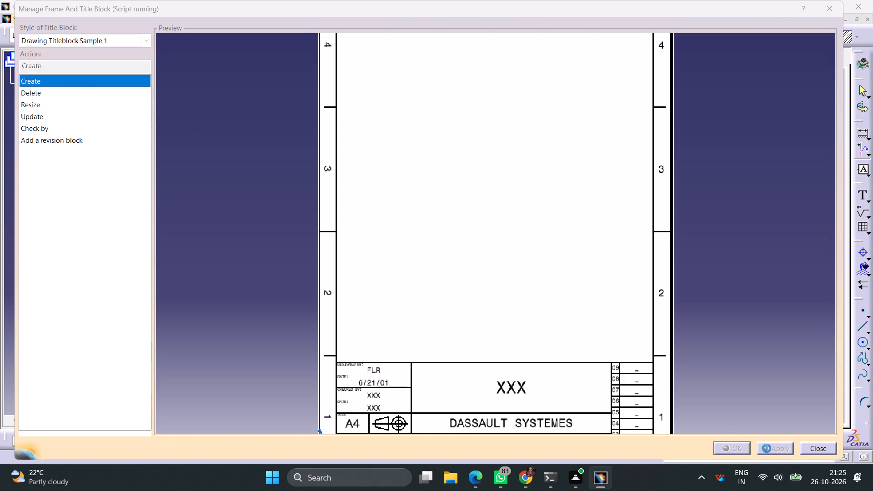
click(742, 445)
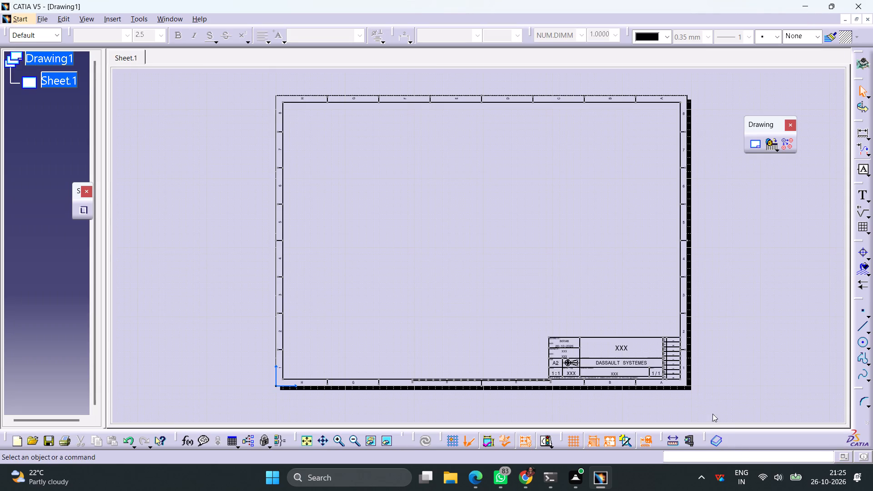
Replace the placeholder drawing title in the title block with INTERNSHIP.
double_click(626, 350)
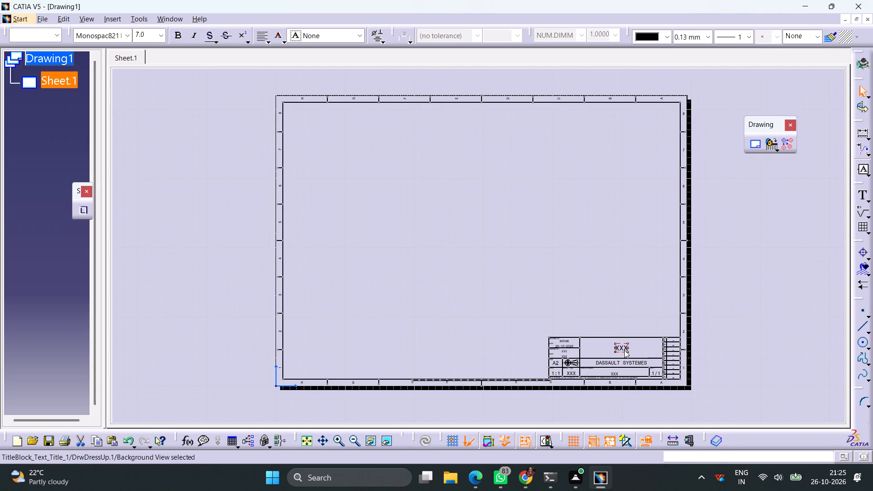
double_click(622, 350)
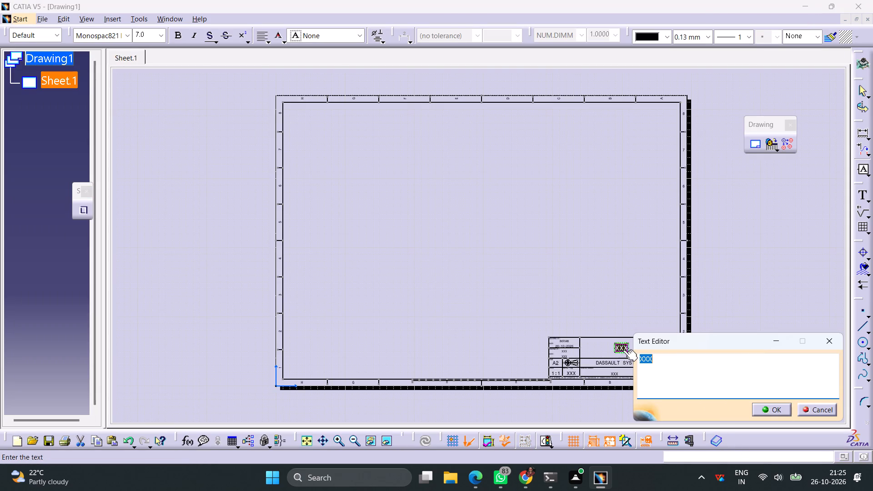
text(INTERNSHIP)
key(Return)
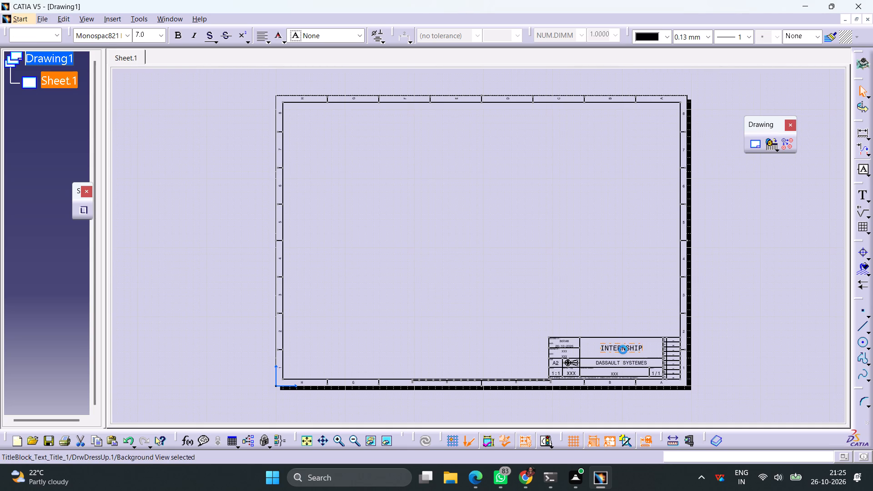
Replace the company name DASSAULT SYSTEMES in the title block with Part Model.
middle_drag(628, 391, 609, 369)
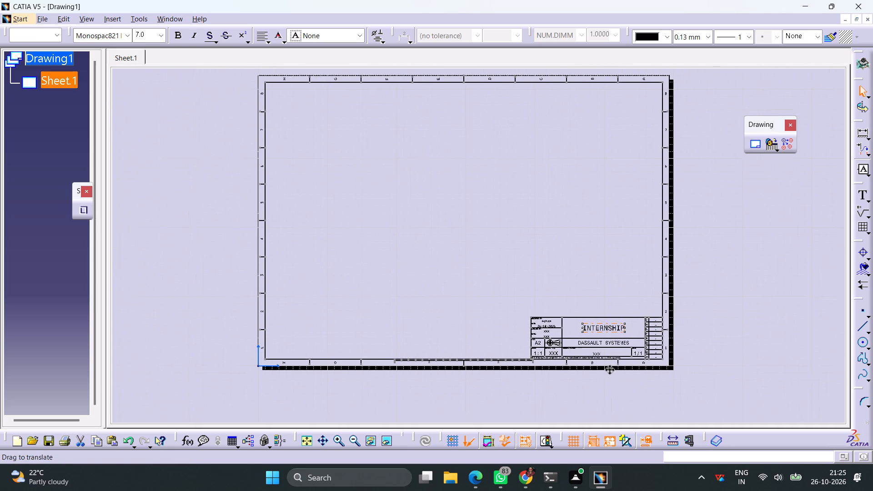
middle_drag(609, 369, 607, 366)
ctrl+middle_drag(616, 358, 607, 303)
middle_drag(590, 333, 514, 184)
double_click(674, 306)
double_click(674, 307)
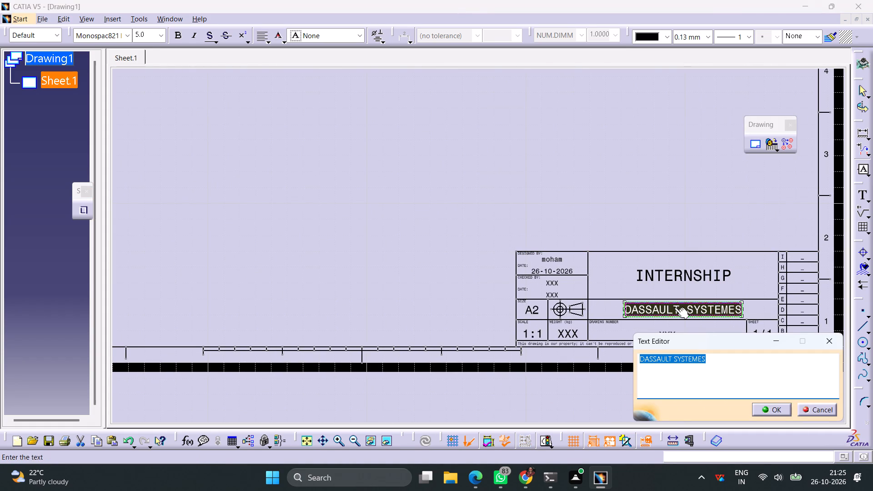
text(art)
key(space)
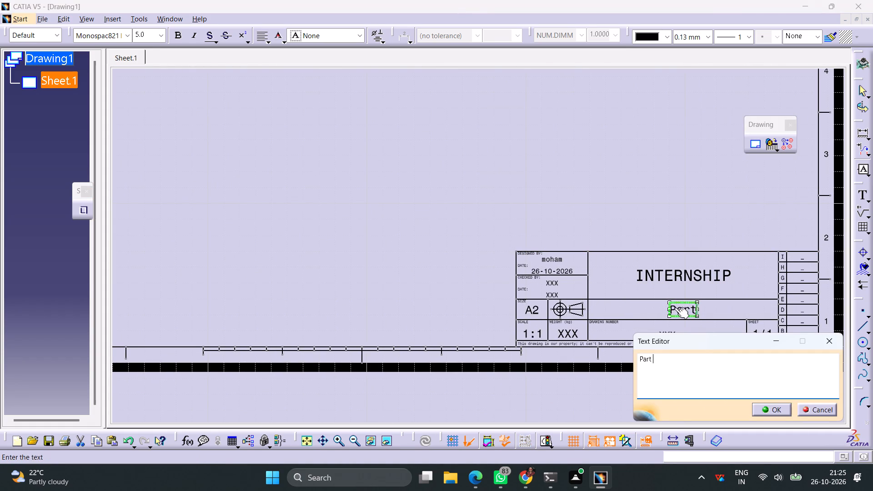
text(MODE)
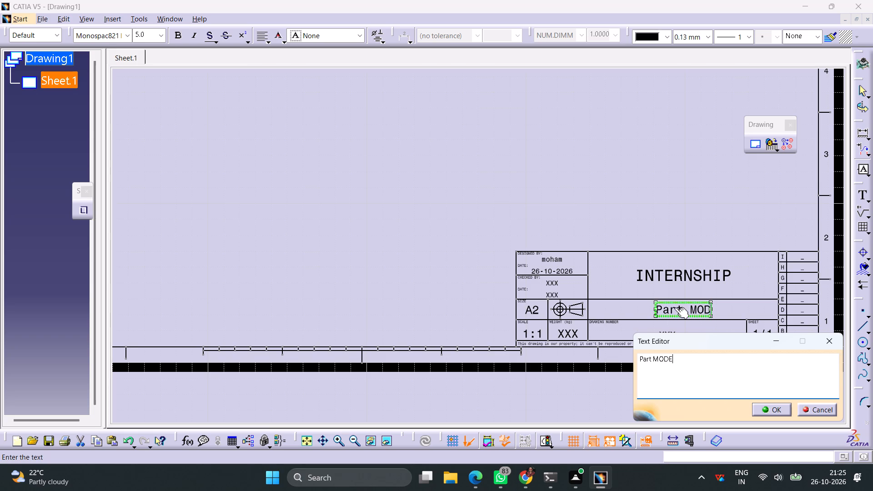
key(BackSpace)
key(BackSpace)
key(BackSpace)
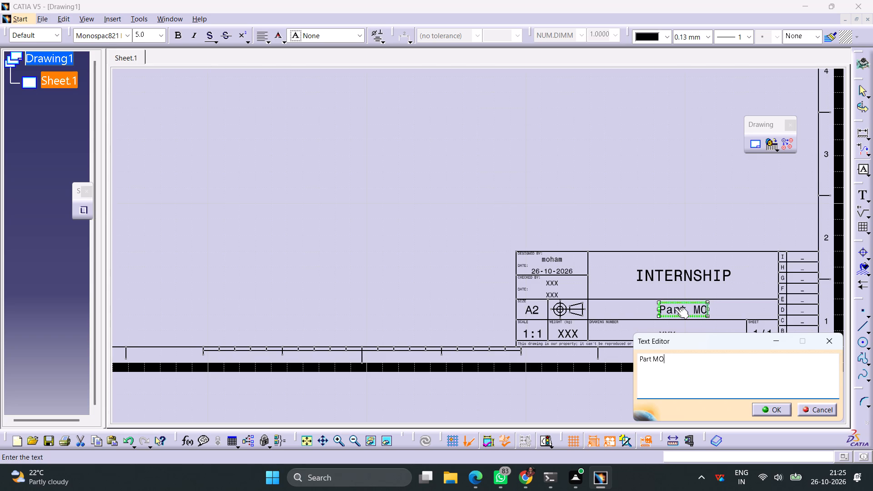
text(odel)
key(Return)
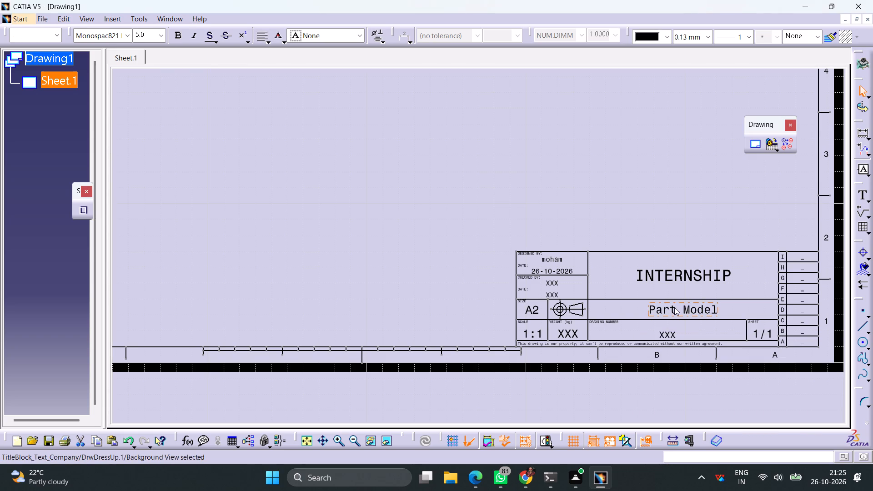
Enter the designer's name in the Designed By field of the title block.
double_click(549, 261)
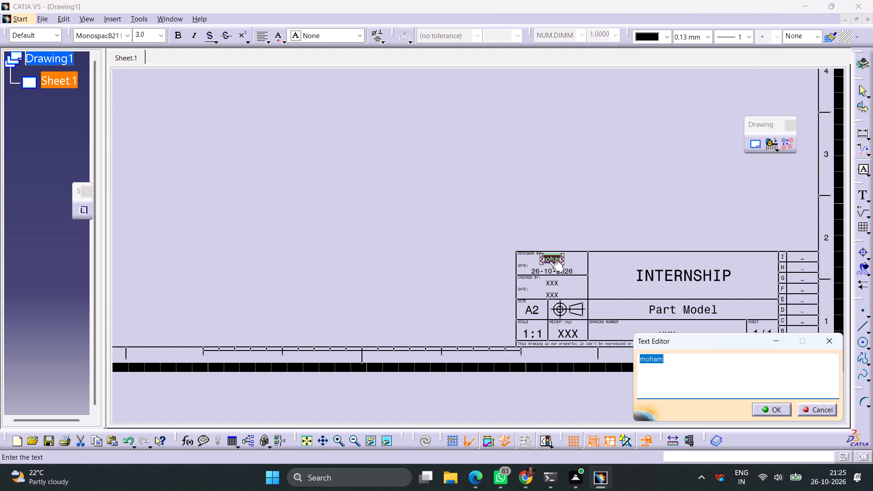
text(alib)
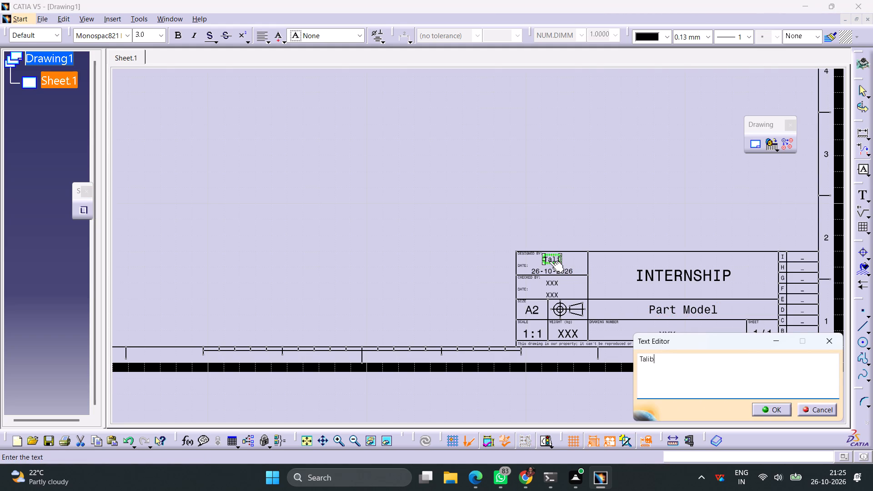
click(661, 216)
Set the drawing number in the title block to 01.
double_click(667, 334)
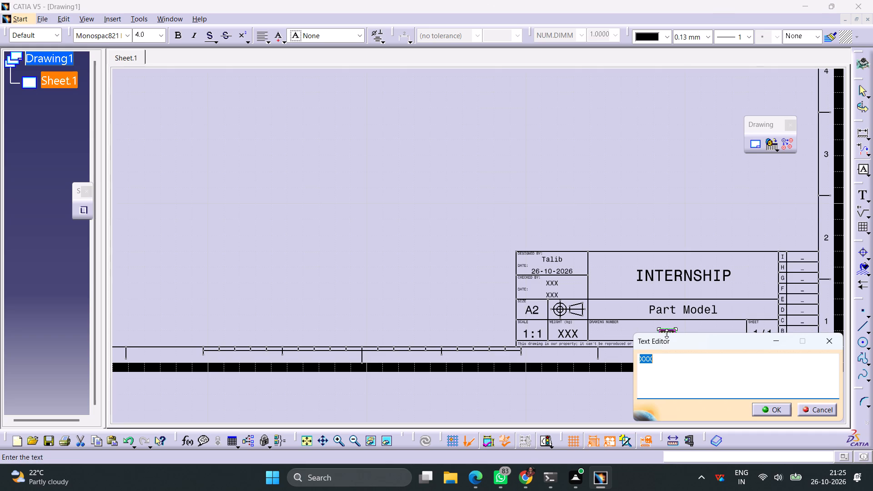
text(01)
key(Return)
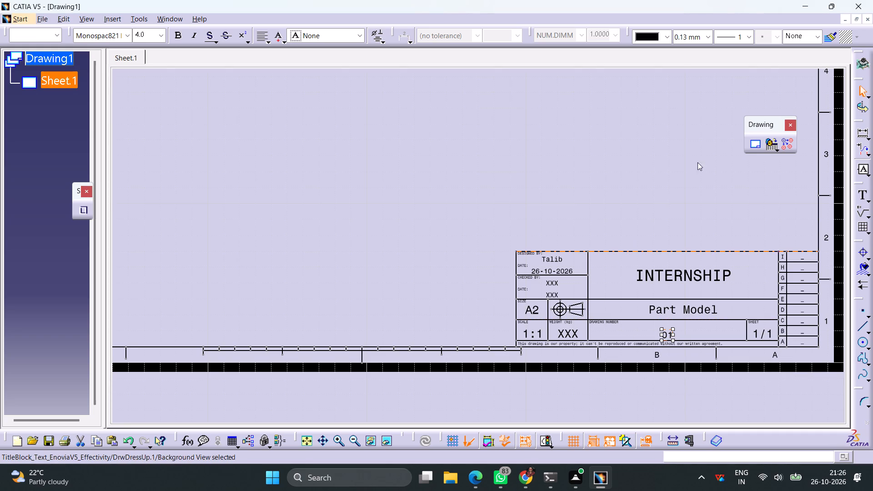
Colour the drawing number text 01 in the title block light red.
click(669, 41)
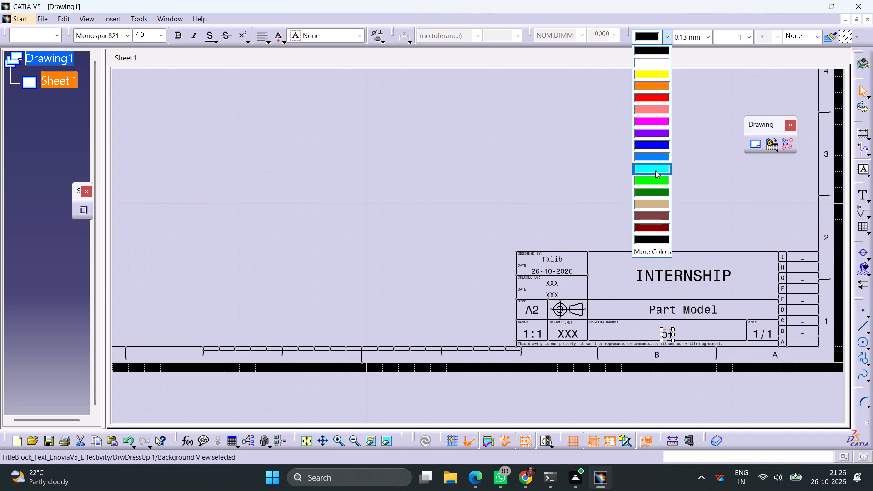
click(641, 112)
click(671, 162)
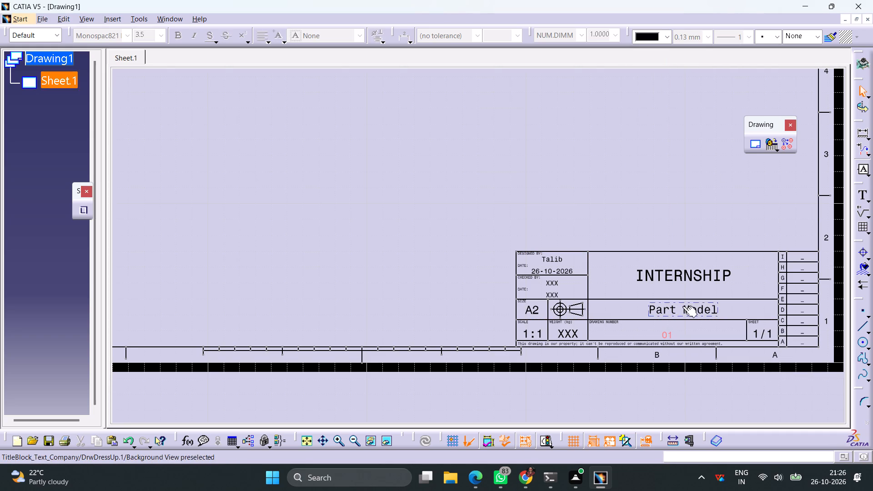
Colour the Part Model text in the title block dark navy blue from the extended basic colours.
click(682, 306)
click(666, 41)
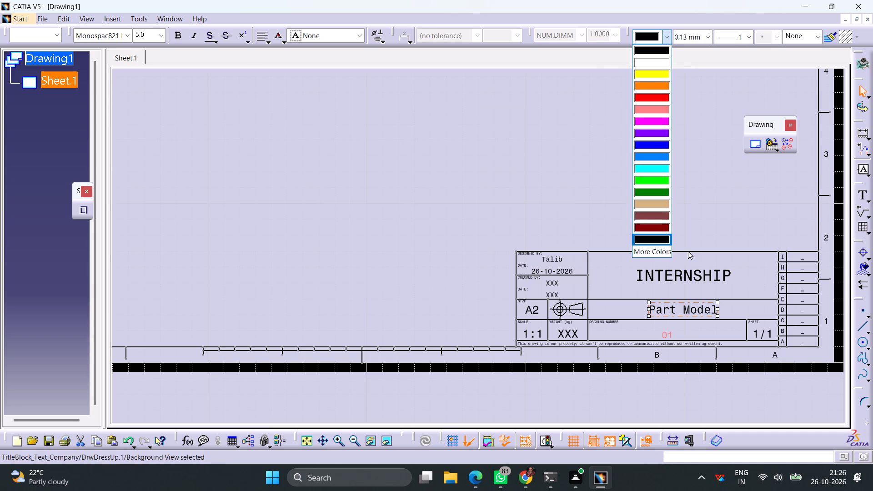
click(659, 255)
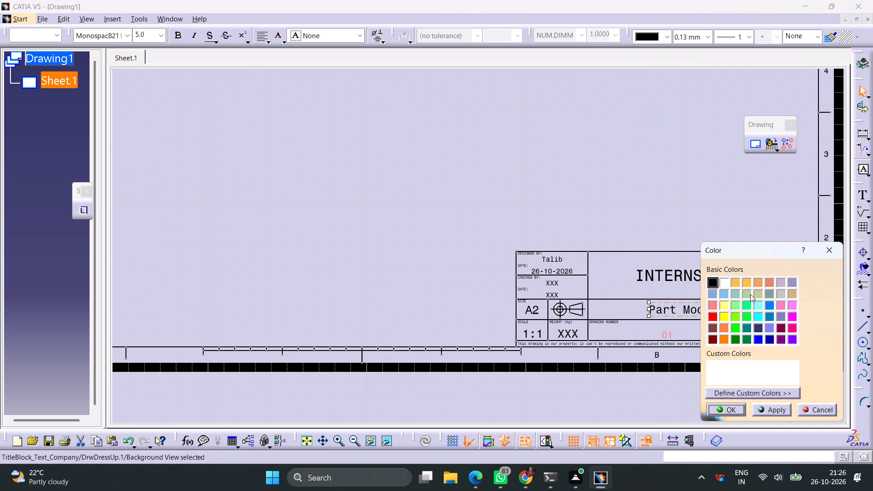
click(750, 295)
click(758, 412)
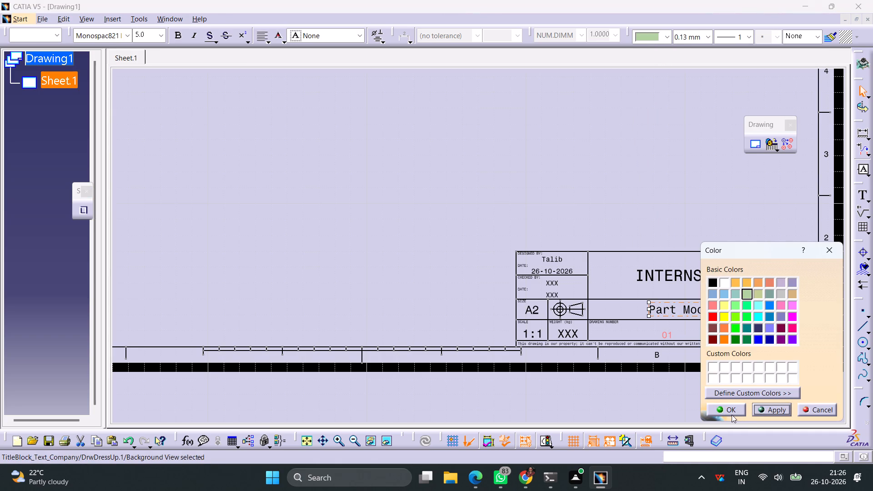
click(760, 327)
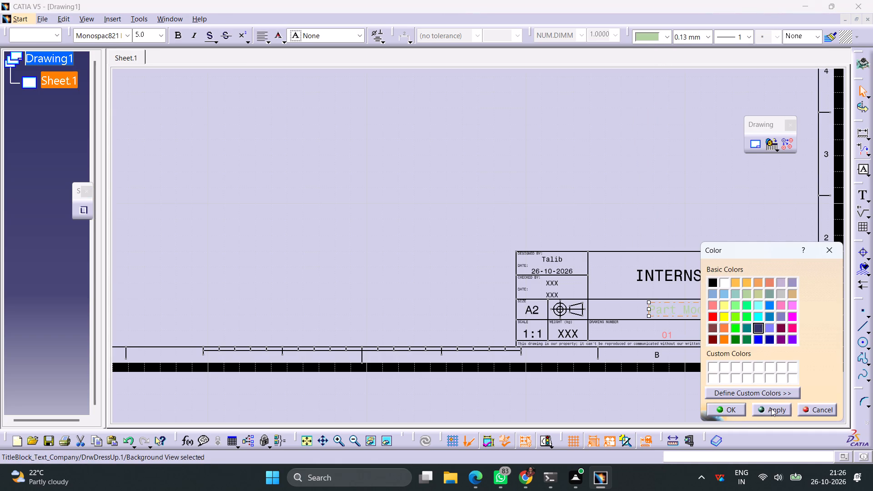
click(771, 408)
click(726, 411)
Colour the INTERNSHIP title text purple from the extended basic colours.
click(684, 277)
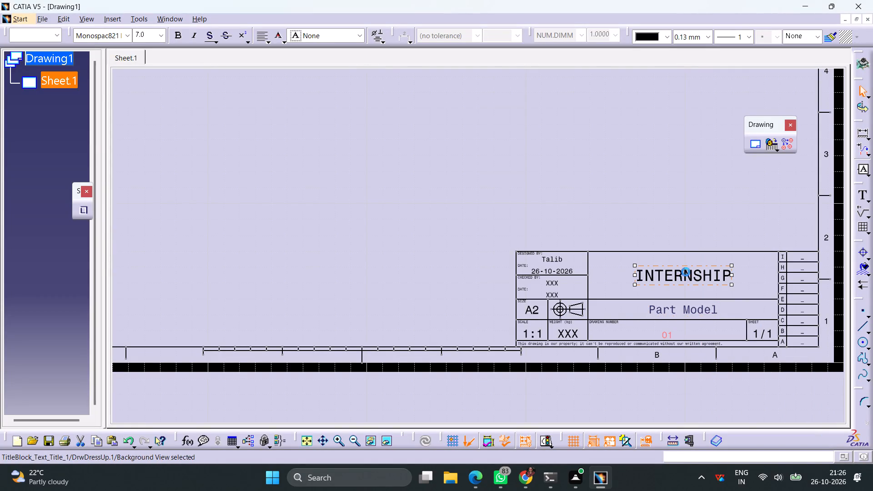
click(672, 34)
click(659, 255)
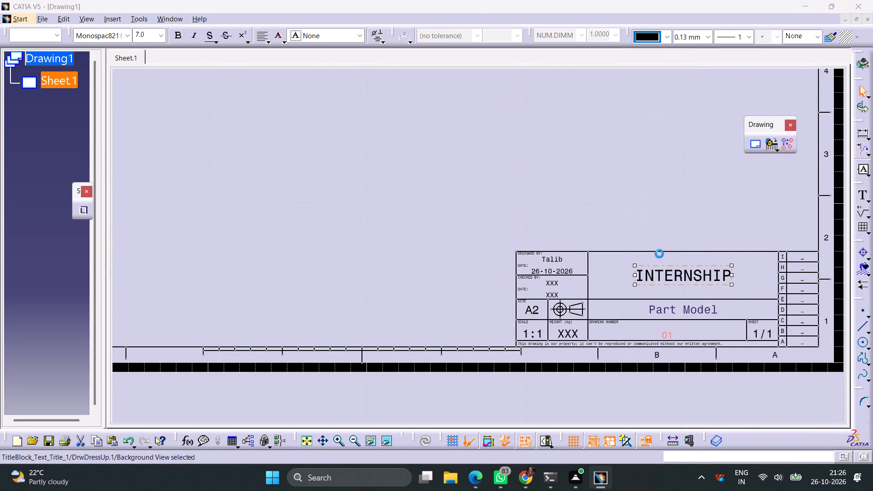
click(778, 338)
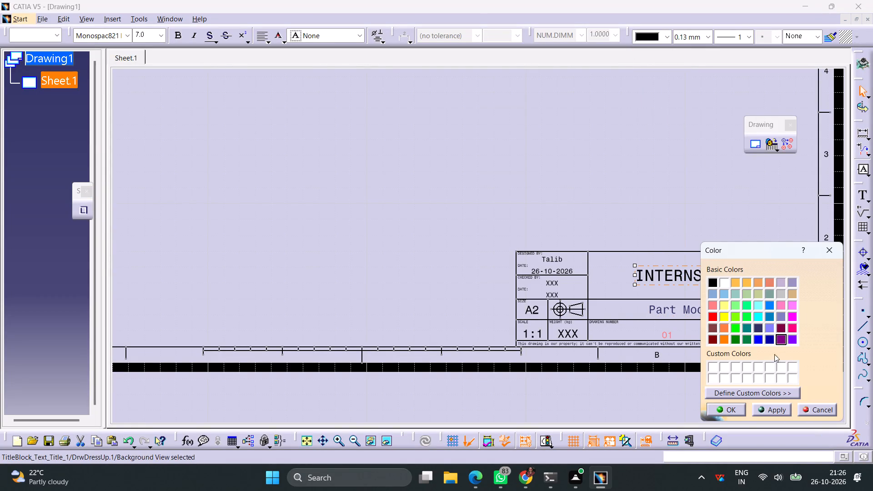
click(778, 410)
click(727, 412)
click(627, 160)
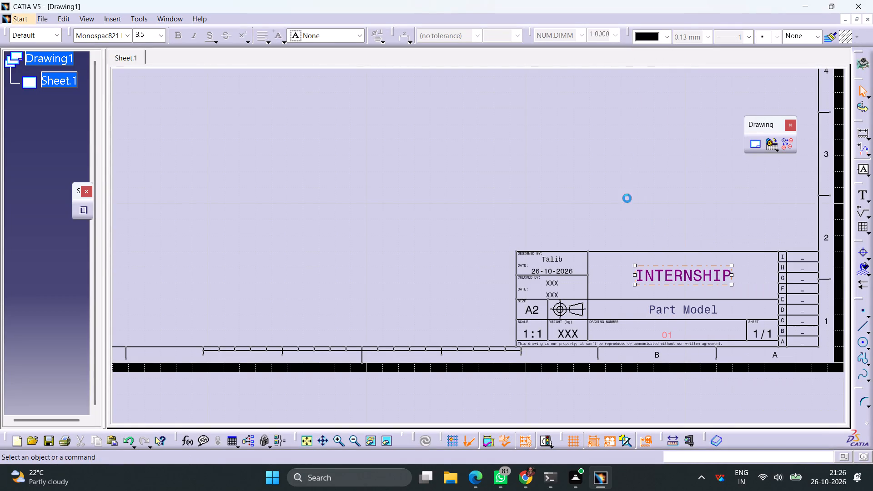
Colour the designer's name in the title block salmon from the extended basic colours.
click(559, 257)
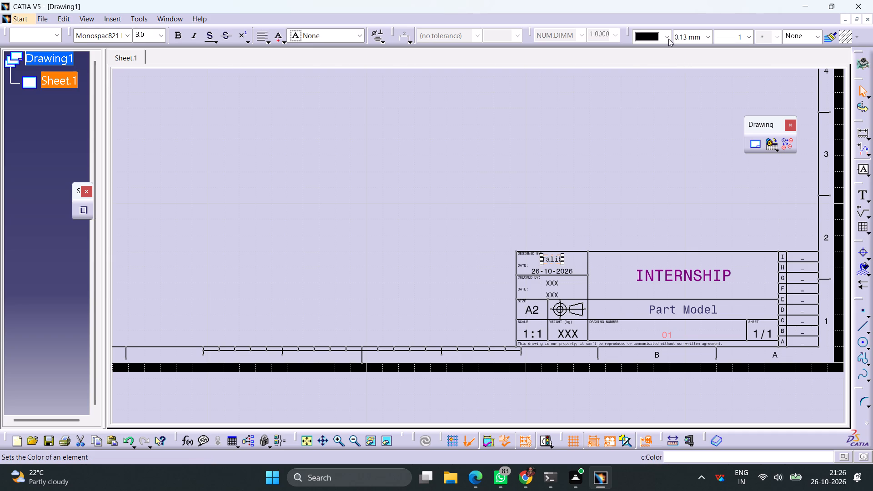
click(668, 39)
click(663, 251)
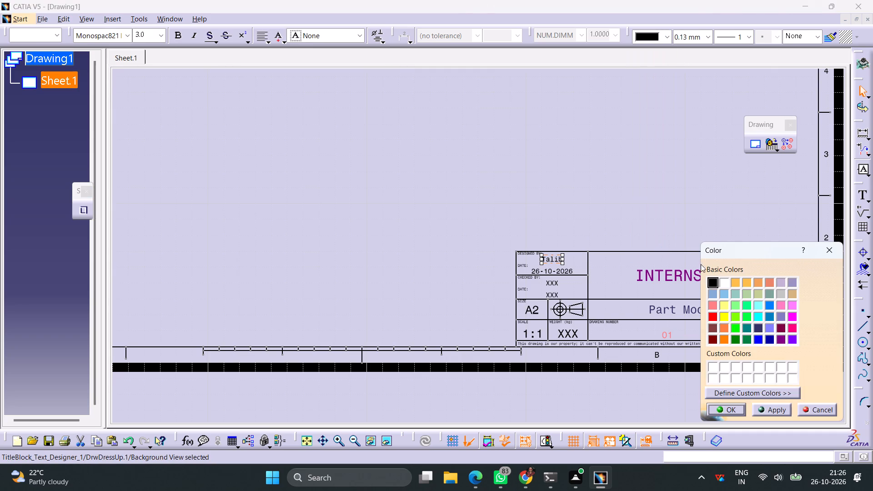
click(773, 283)
click(775, 409)
click(732, 410)
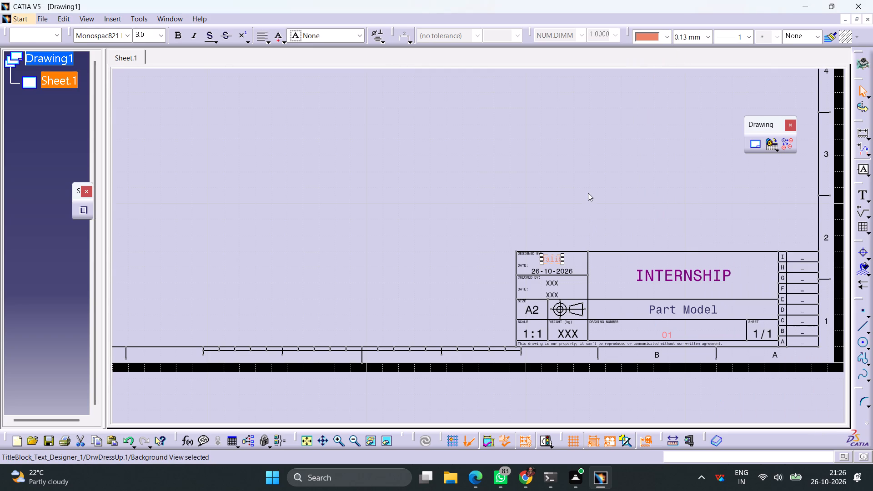
click(588, 193)
Colour the designer's date 26-10-2026 in the title block dark green.
click(567, 272)
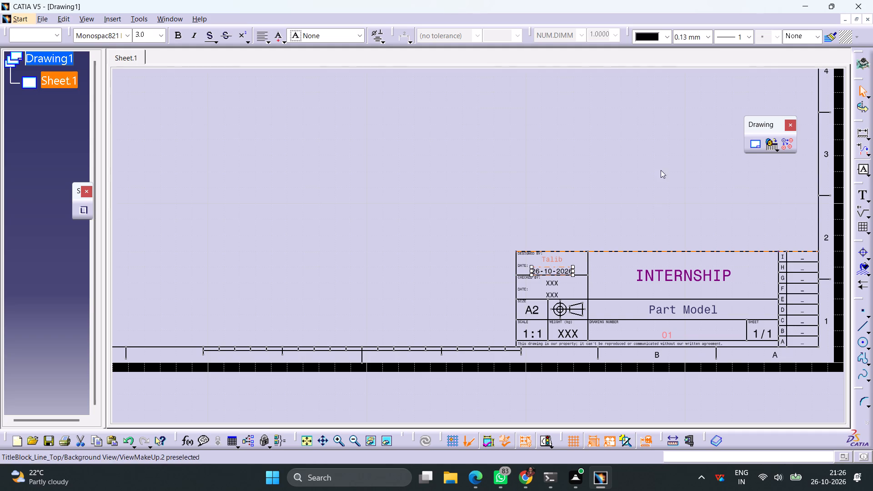
click(664, 40)
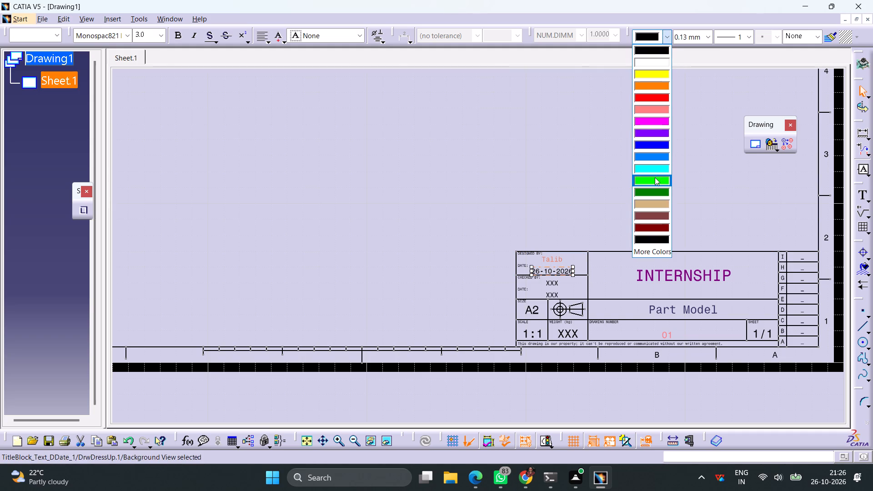
click(649, 190)
click(594, 207)
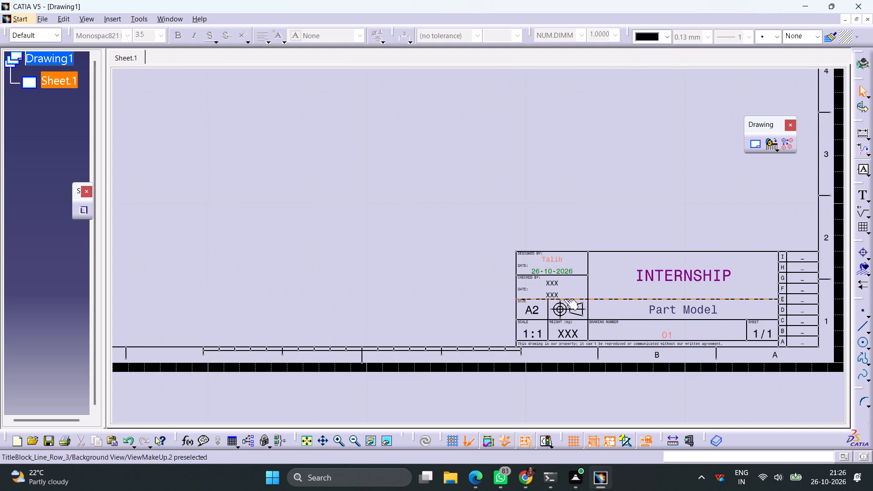
Switch the drawing sheet from the background back to the working views.
ctrl+middle_drag(543, 188, 542, 236)
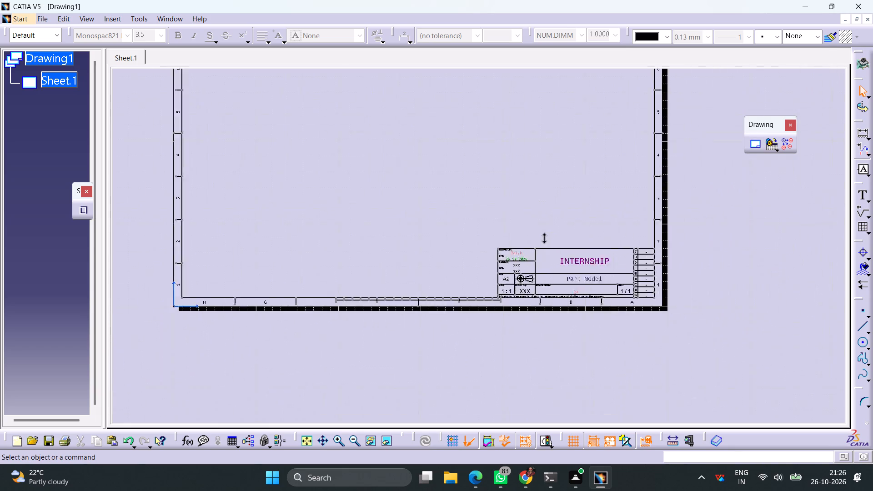
ctrl+middle_drag(542, 236, 542, 276)
ctrl+middle_drag(610, 252, 611, 227)
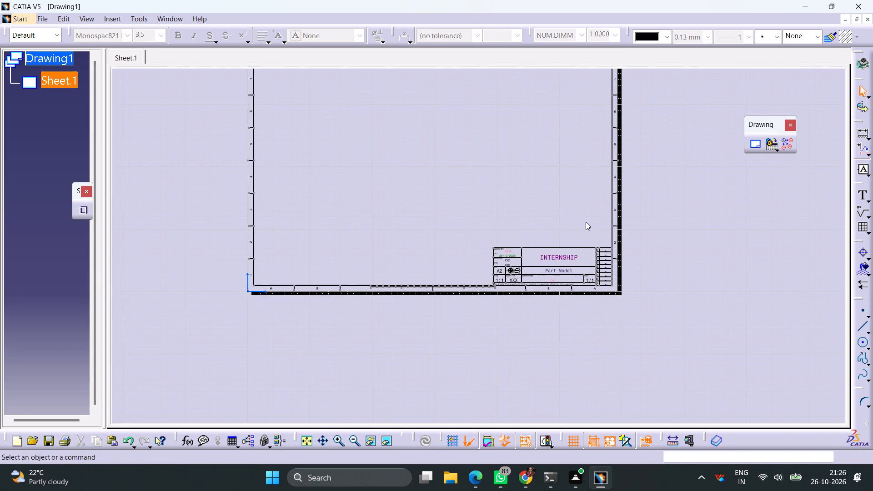
click(61, 17)
click(148, 351)
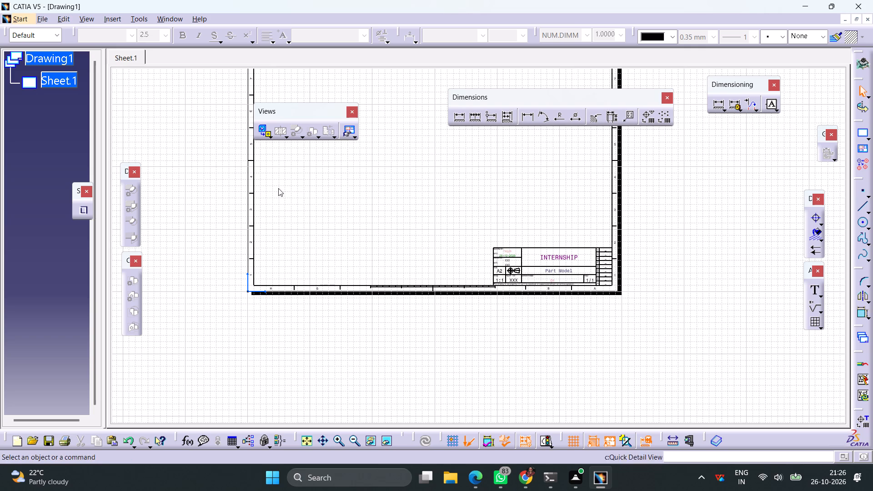
Create a front view of the bracket from the stiffener's side face in Product1, placed in the sheet's lower-left area.
middle_drag(368, 197, 365, 303)
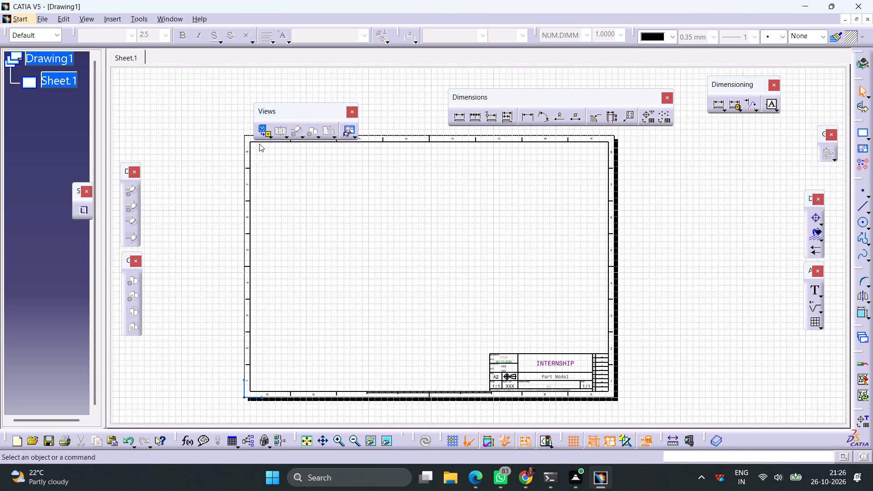
click(261, 133)
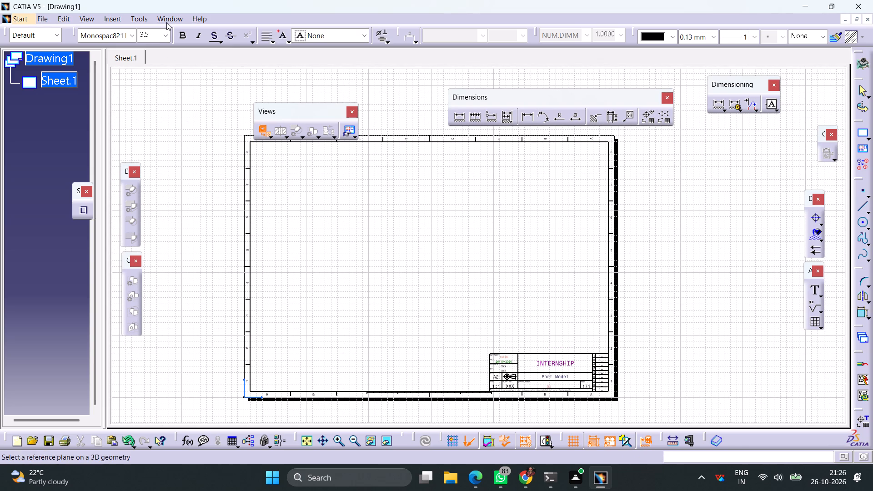
click(166, 22)
click(195, 108)
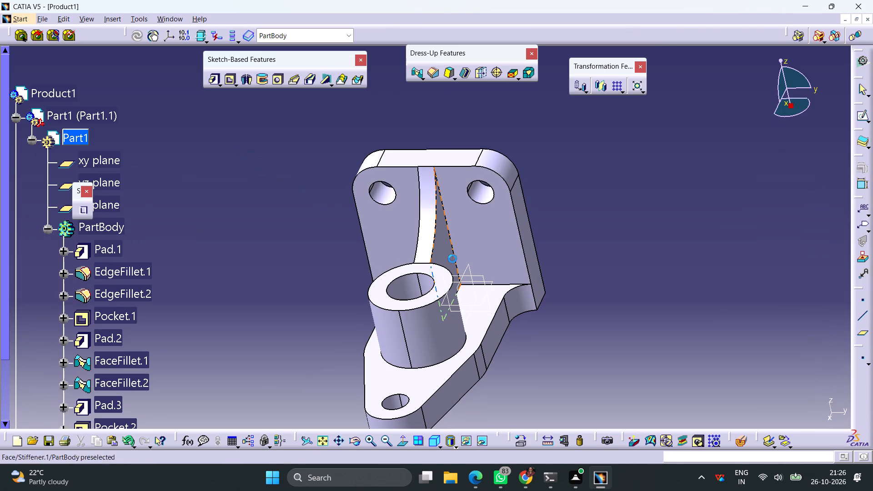
click(439, 256)
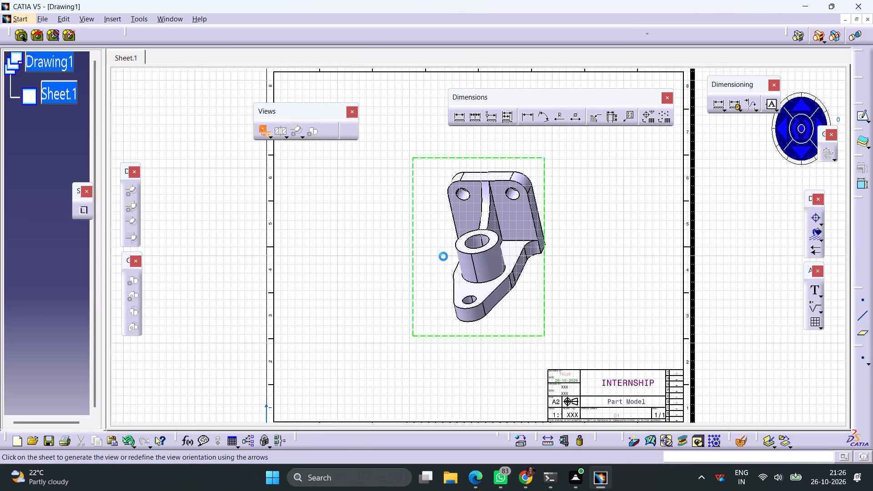
ctrl+middle_drag(486, 275, 484, 296)
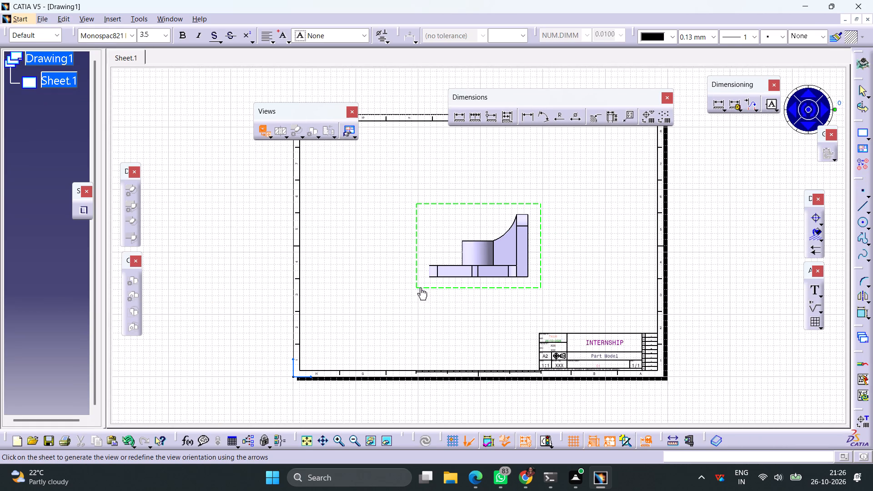
drag(422, 287, 326, 320)
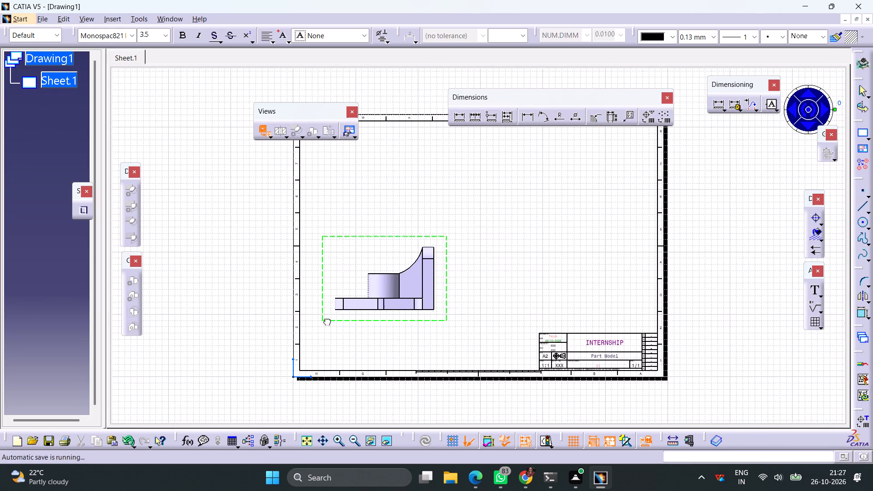
drag(326, 320, 315, 321)
click(347, 334)
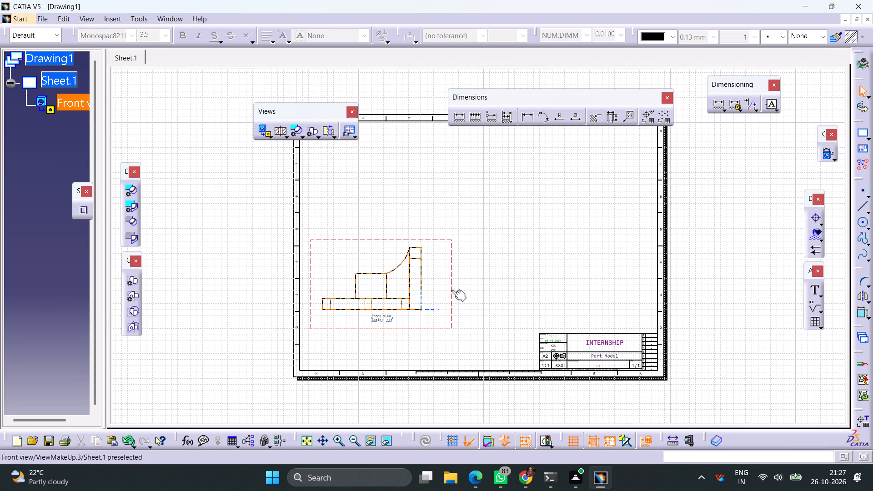
Enable hidden lines, centre lines and axes in the front view's properties.
right_click(452, 290)
click(479, 95)
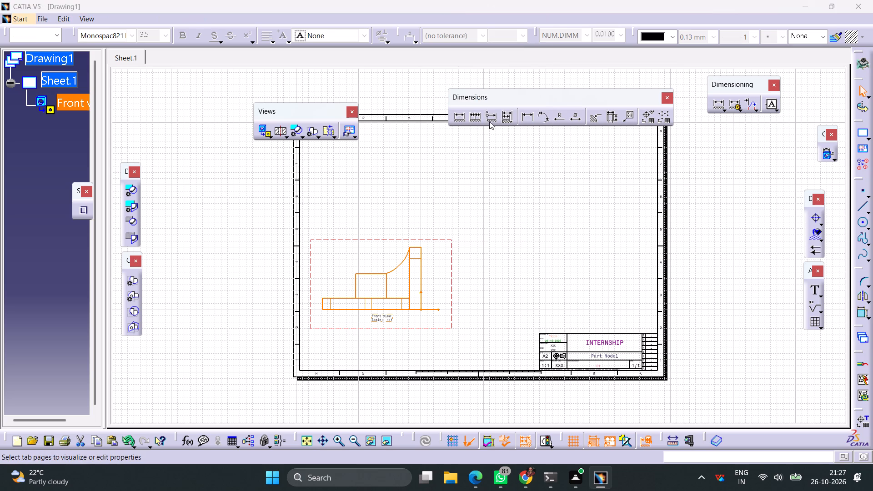
click(594, 240)
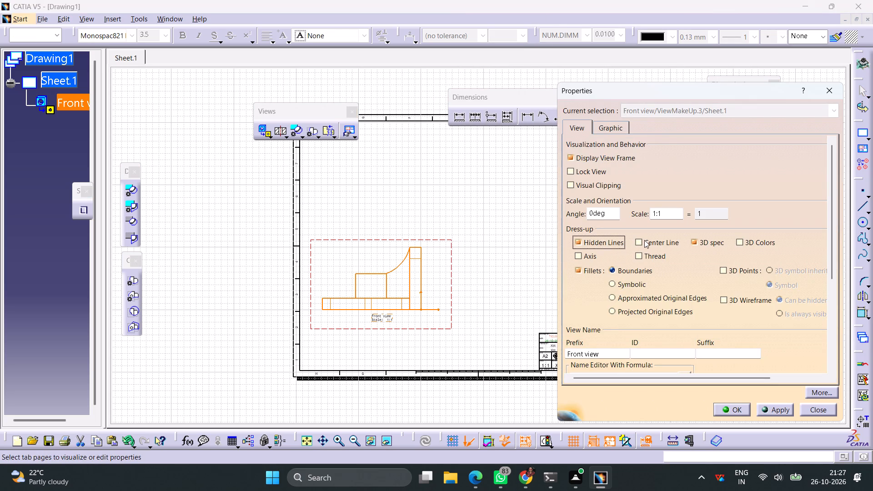
click(644, 240)
click(584, 259)
click(775, 414)
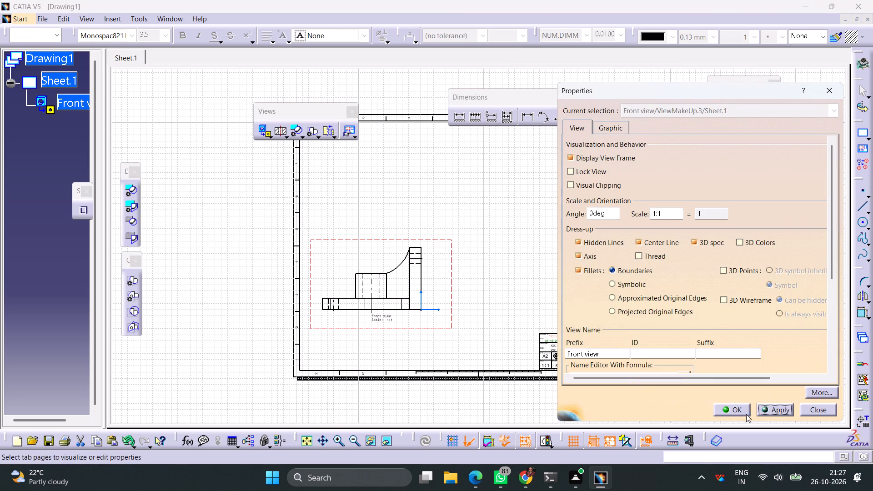
click(745, 414)
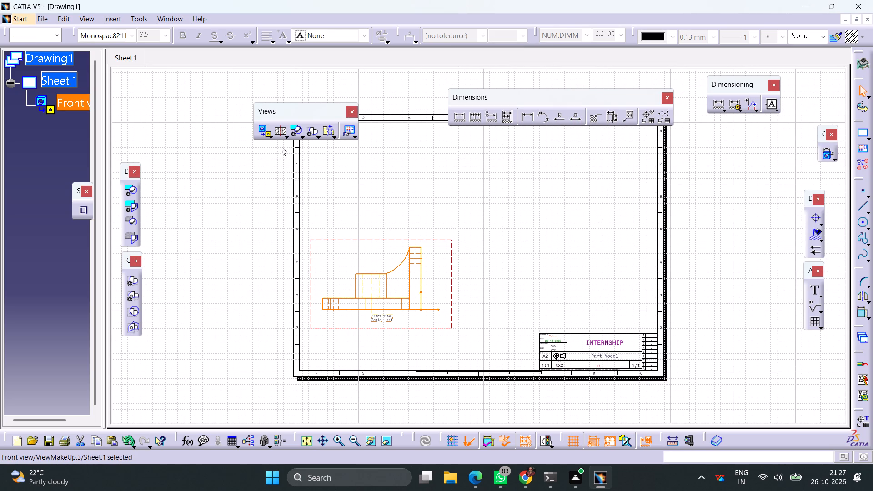
Project a top view above the front view and a right view beside it.
click(267, 138)
click(331, 150)
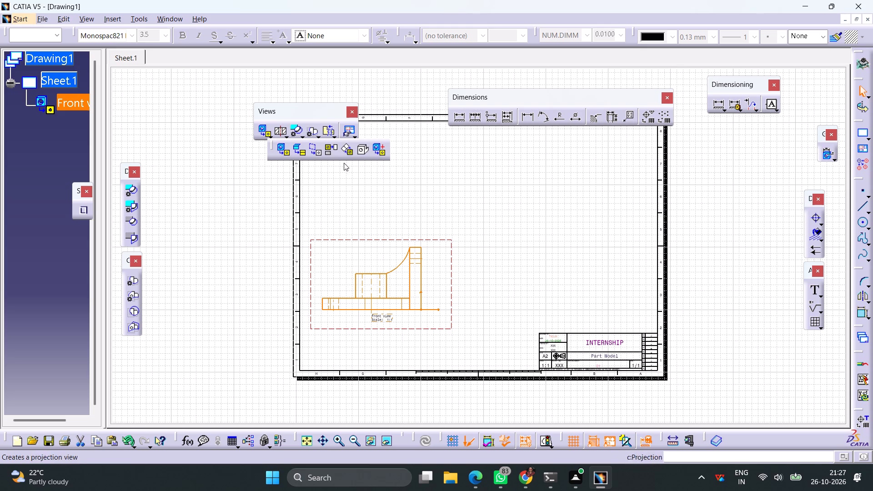
click(355, 175)
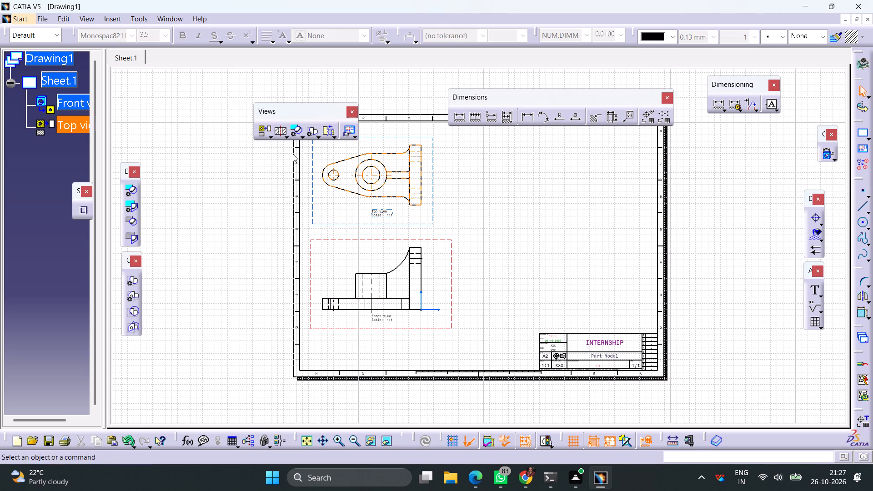
click(258, 129)
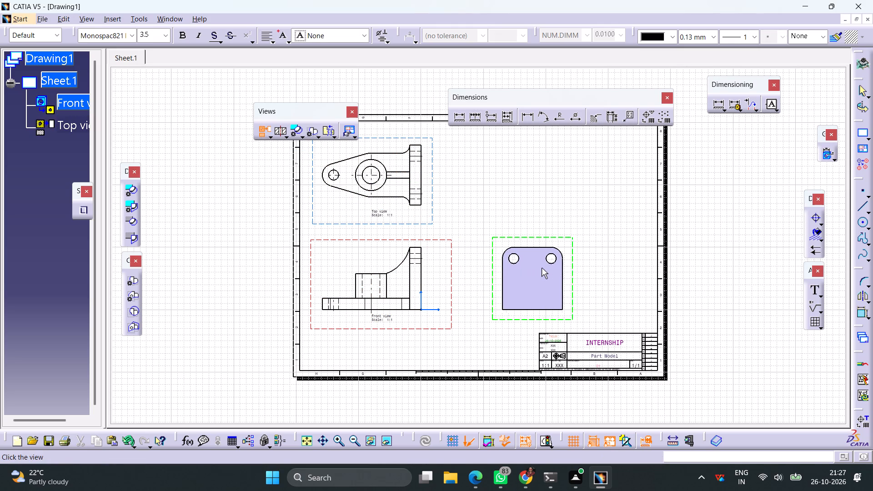
click(542, 268)
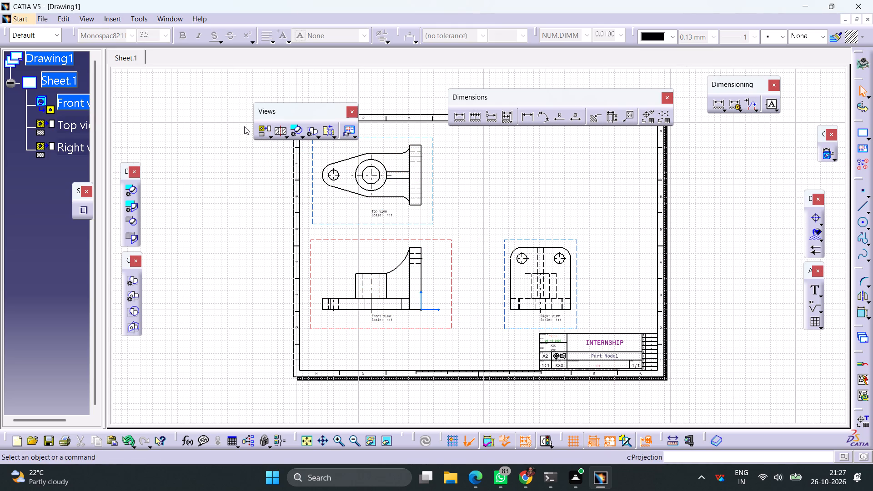
Create an isometric view of the bracket from Product1, placed in the sheet's upper-right area above the right view.
click(272, 135)
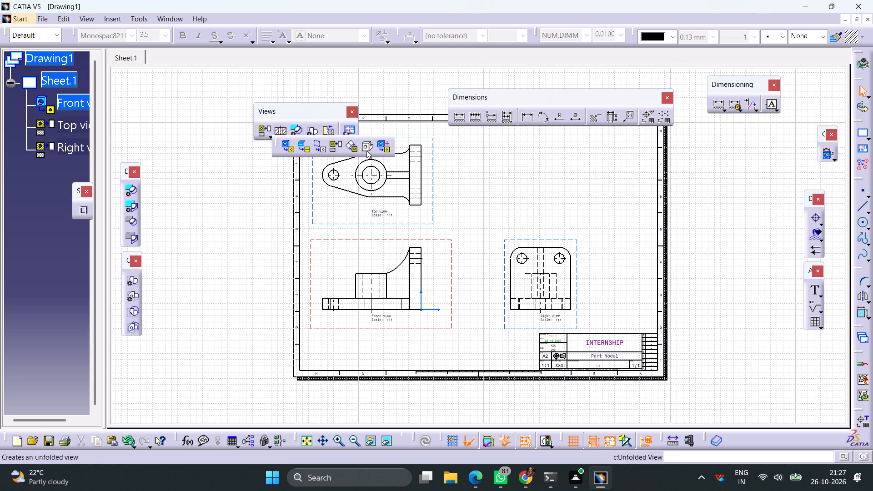
click(366, 149)
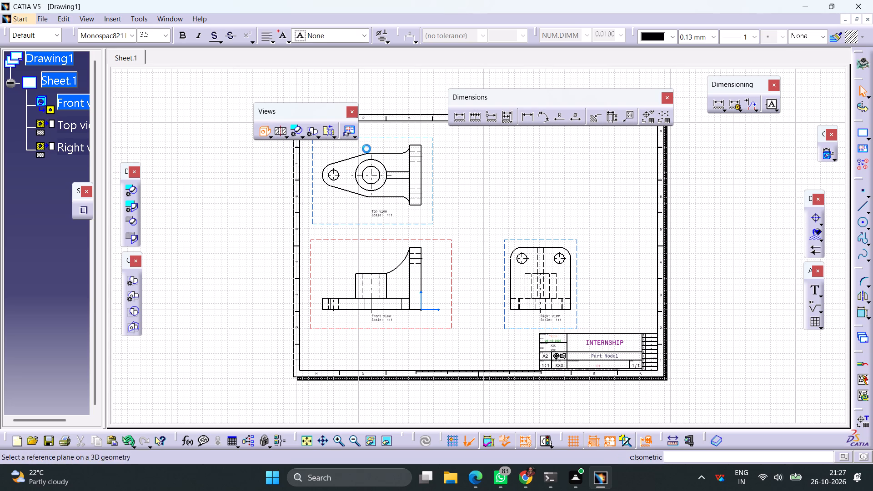
click(174, 19)
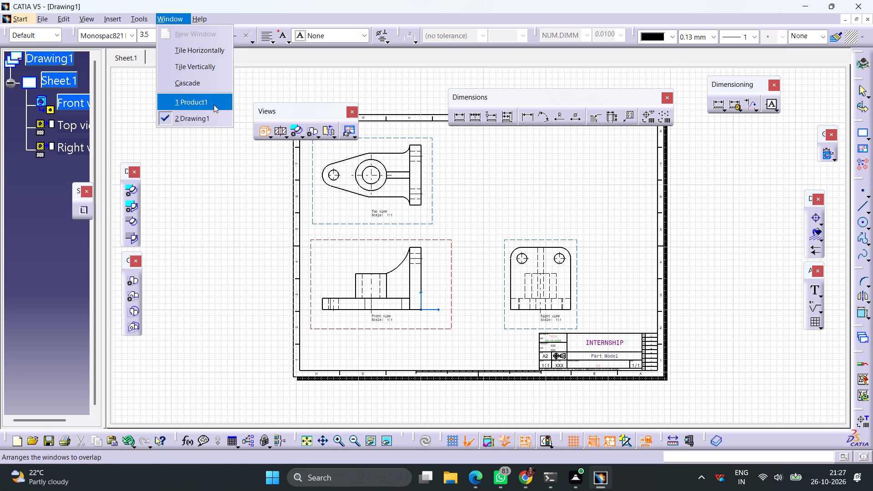
click(214, 105)
click(459, 227)
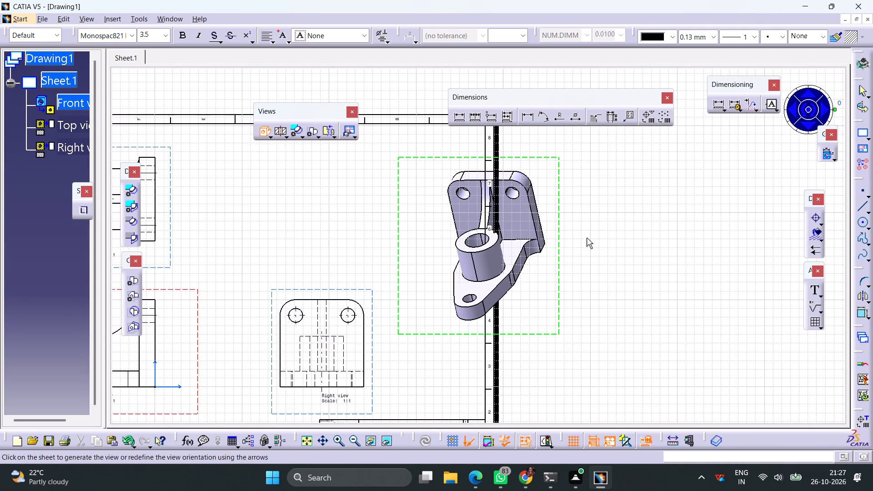
ctrl+middle_drag(587, 238, 587, 266)
drag(471, 304, 448, 291)
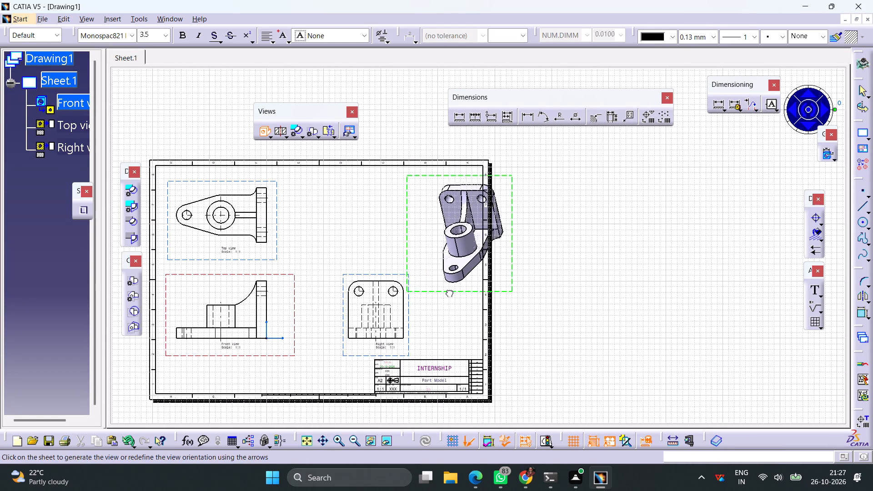
drag(448, 291, 383, 272)
click(448, 294)
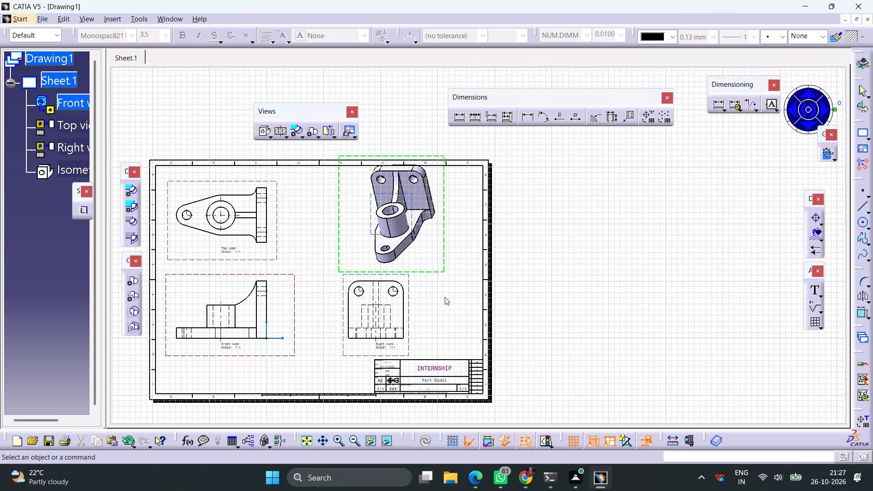
Make the isometric view the active view.
right_click(440, 263)
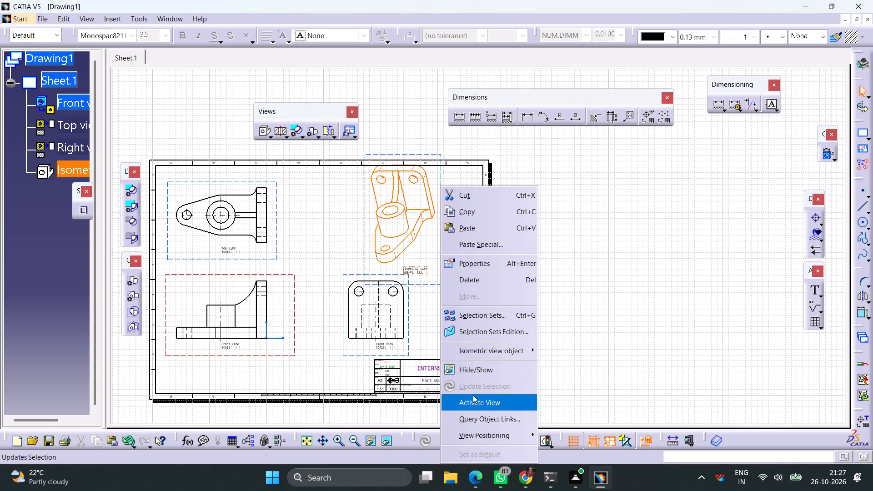
click(473, 395)
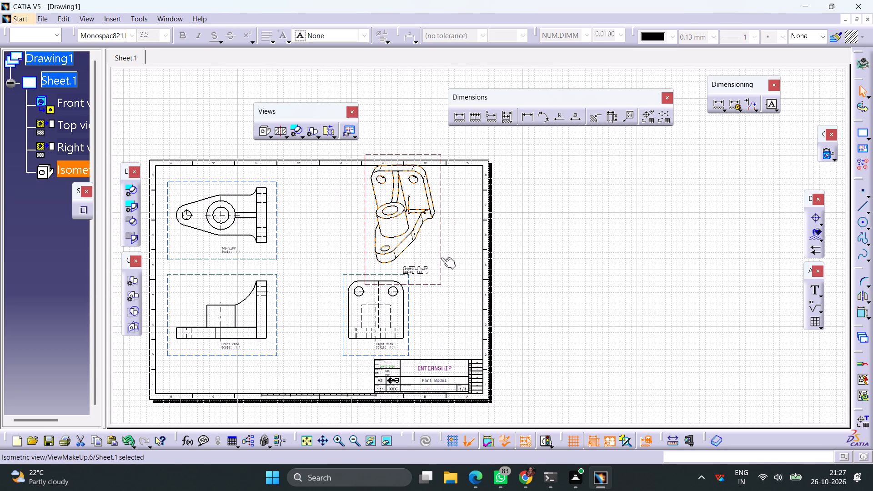
Set the isometric view's generation mode to Raster, using Shading with edges and High quality for visualization.
right_click(441, 257)
click(484, 262)
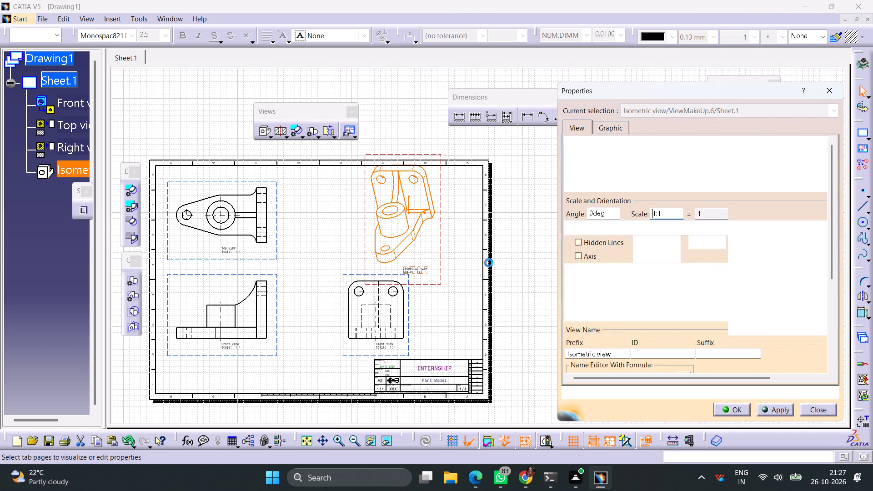
scroll(651, 267, down, 10)
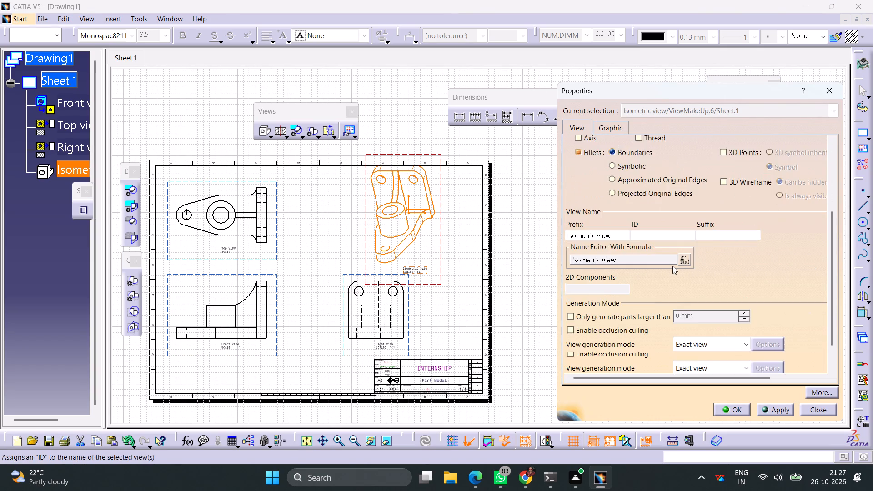
scroll(672, 266, down, 4)
click(745, 316)
click(712, 360)
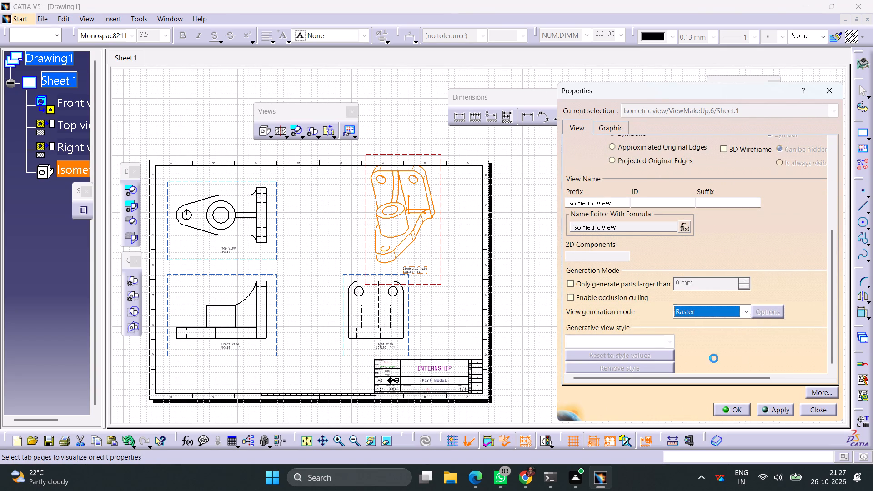
click(774, 309)
click(730, 333)
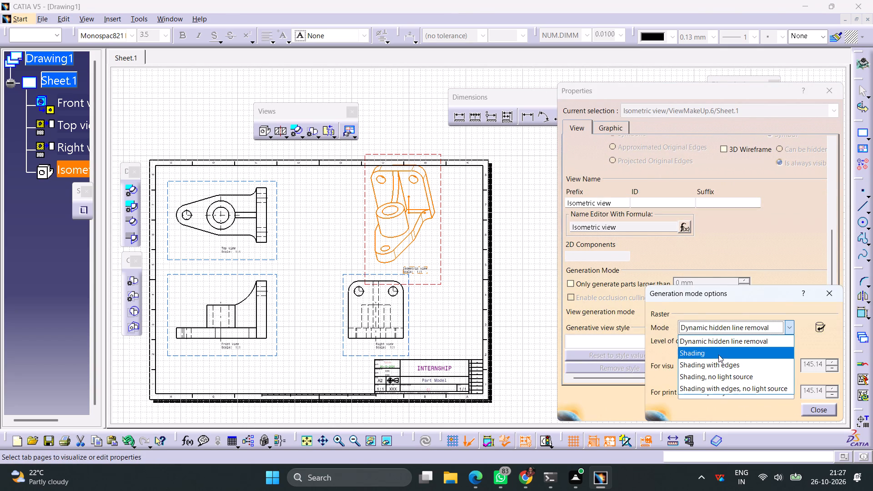
click(717, 361)
click(762, 366)
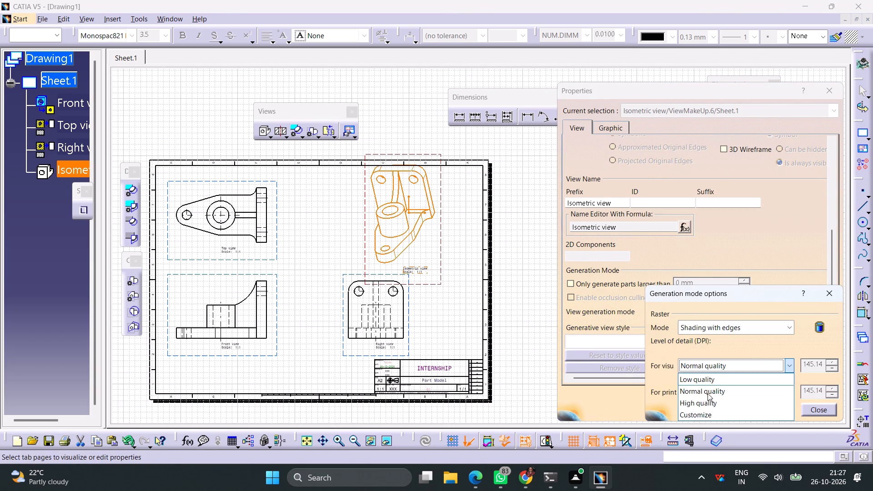
click(713, 404)
click(815, 409)
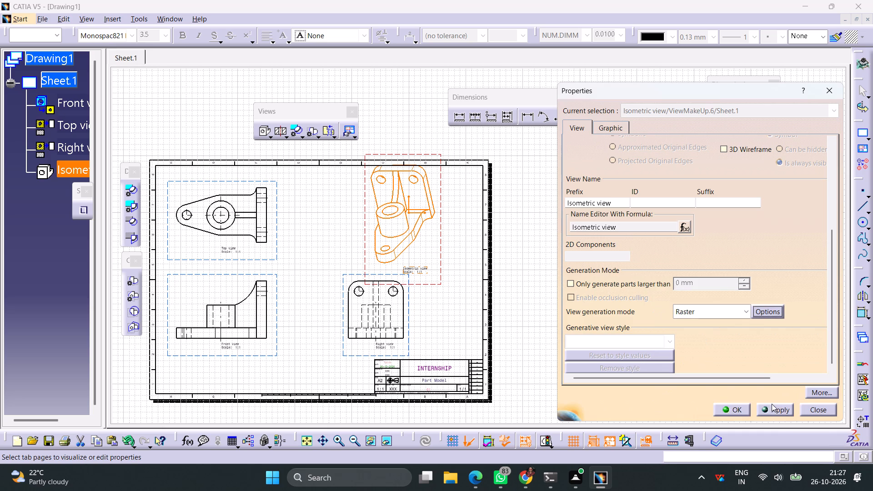
click(776, 408)
click(740, 411)
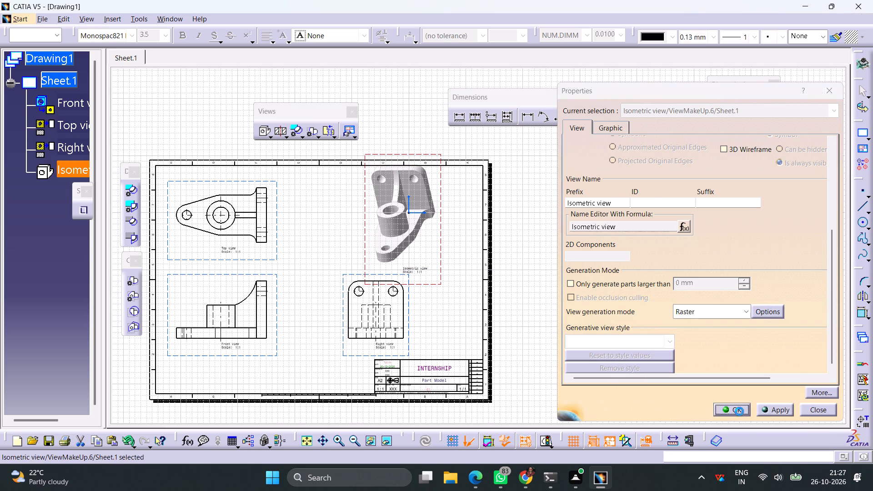
click(559, 290)
click(558, 287)
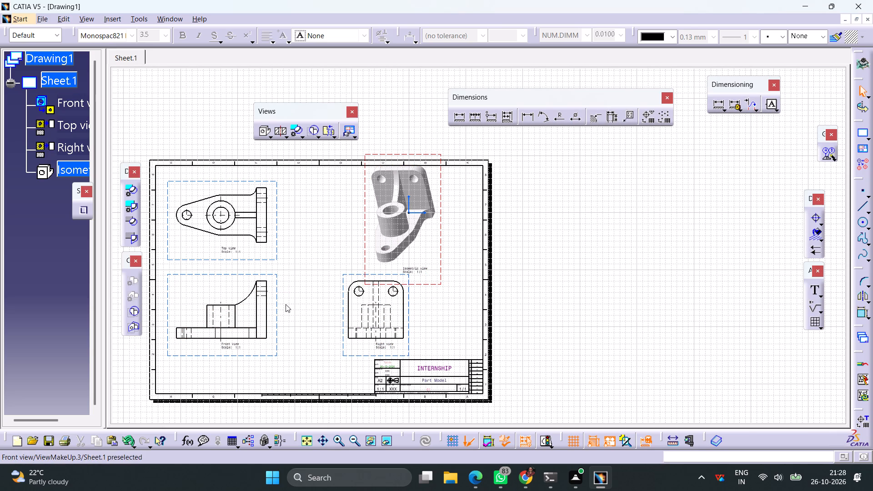
Add radius dimensions in the top view to the base's large arc beside the boss and its small rounded end.
ctrl+middle_drag(290, 318, 300, 294)
middle_drag(254, 304, 480, 288)
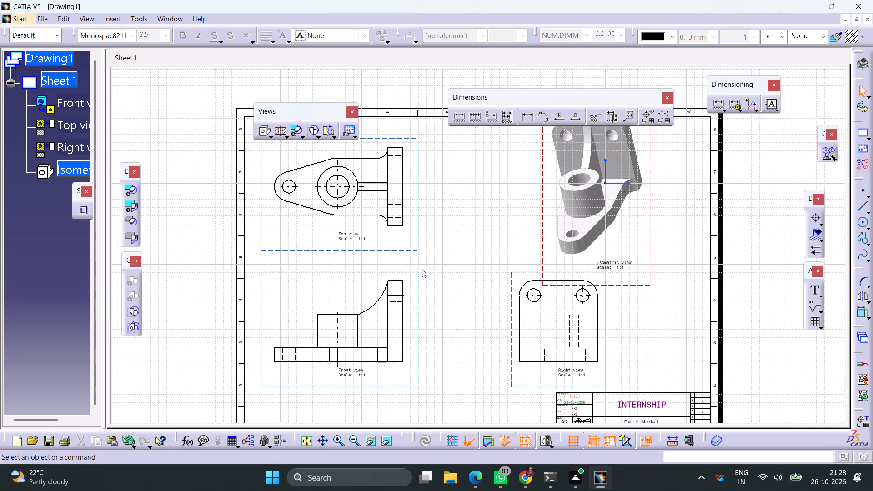
click(558, 120)
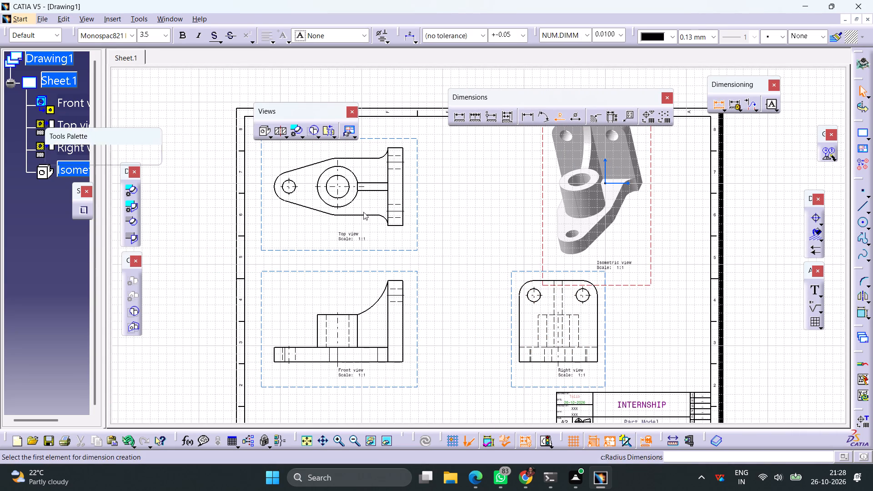
click(331, 216)
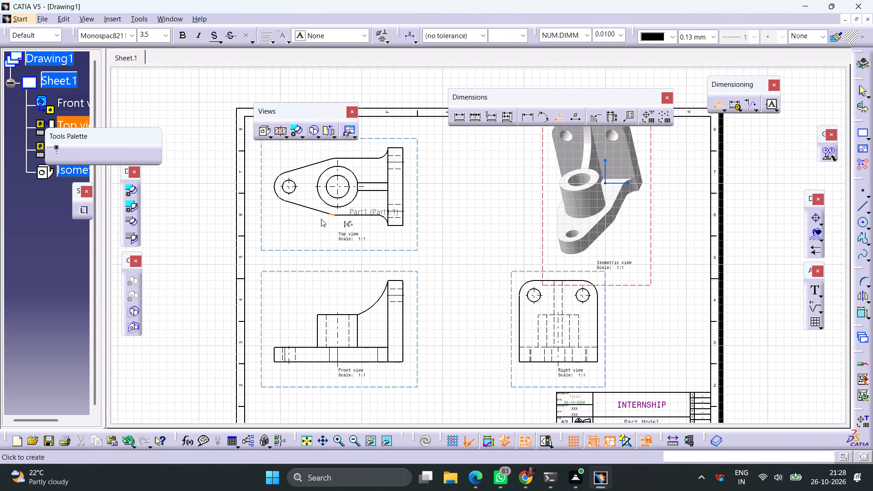
click(330, 240)
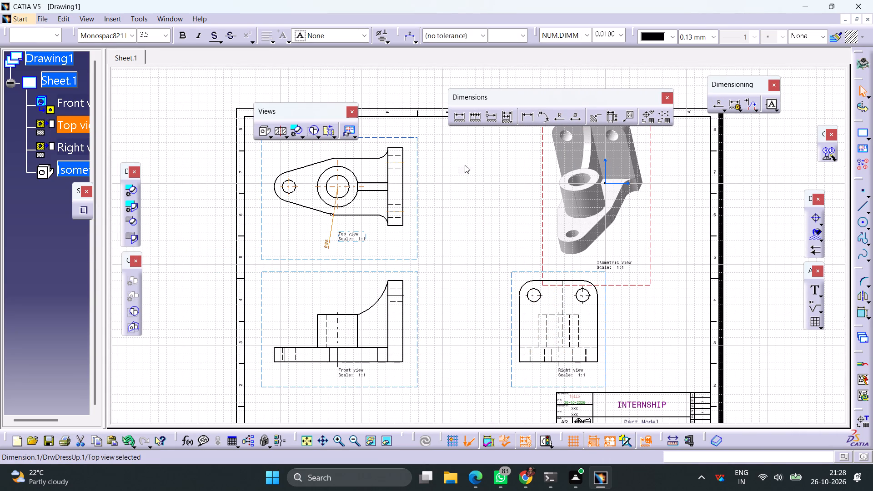
click(555, 120)
click(277, 192)
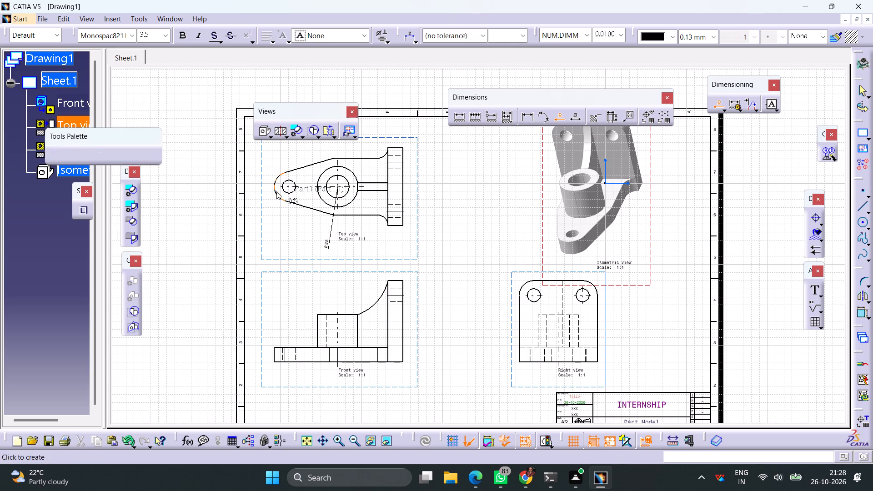
click(267, 210)
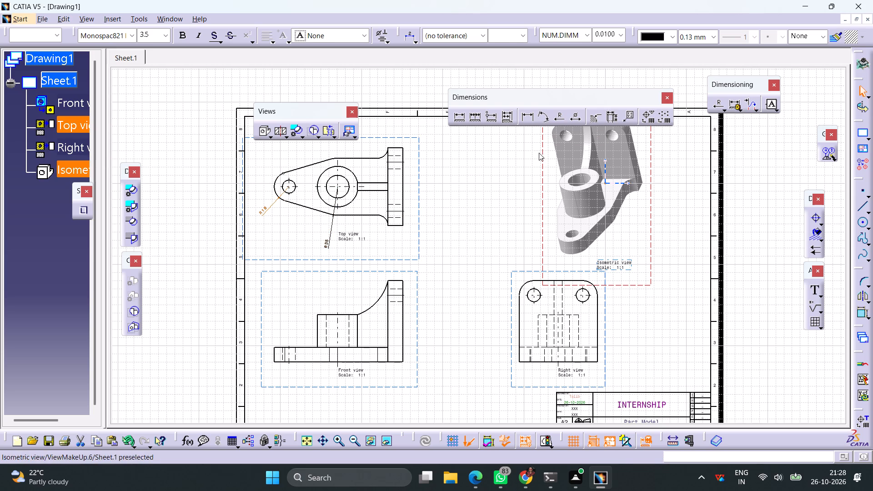
Add diameter dimensions in the top view to the small end hole and the boss's outer circle.
click(573, 116)
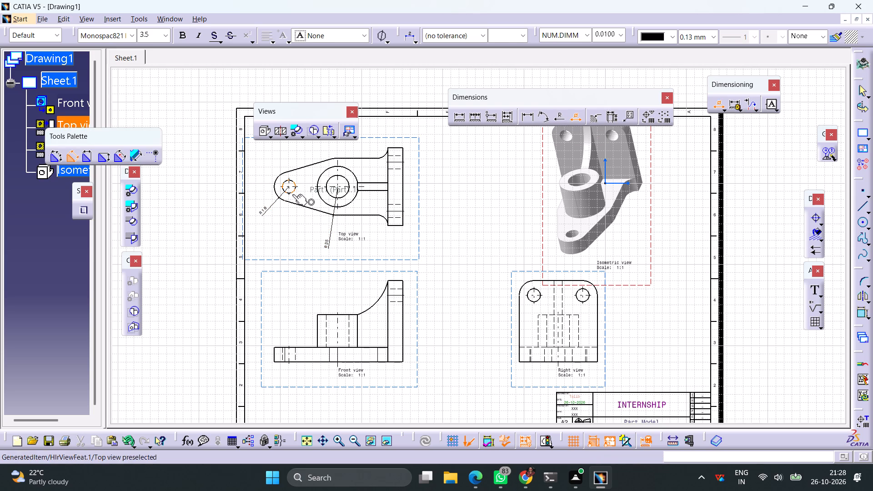
click(292, 194)
click(286, 221)
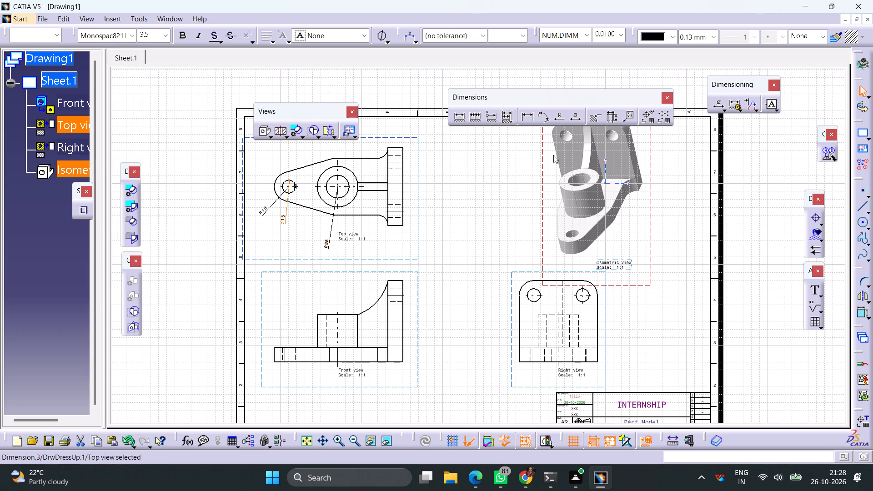
click(573, 119)
click(355, 199)
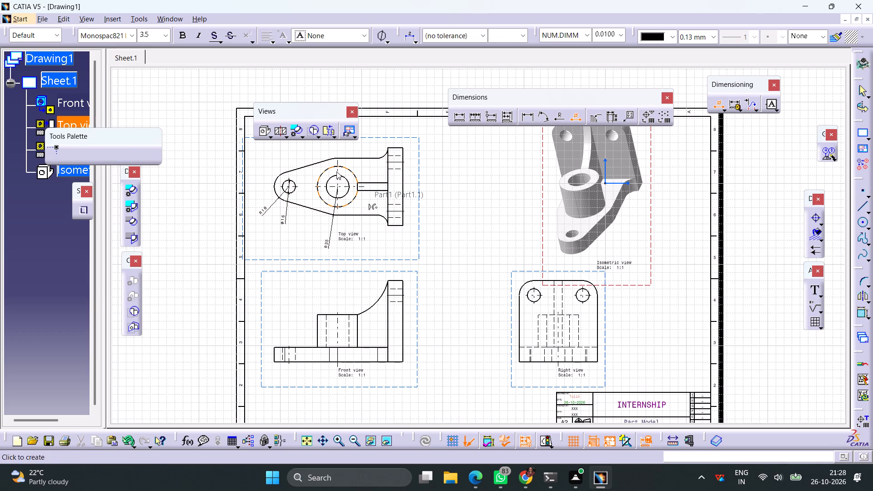
click(357, 142)
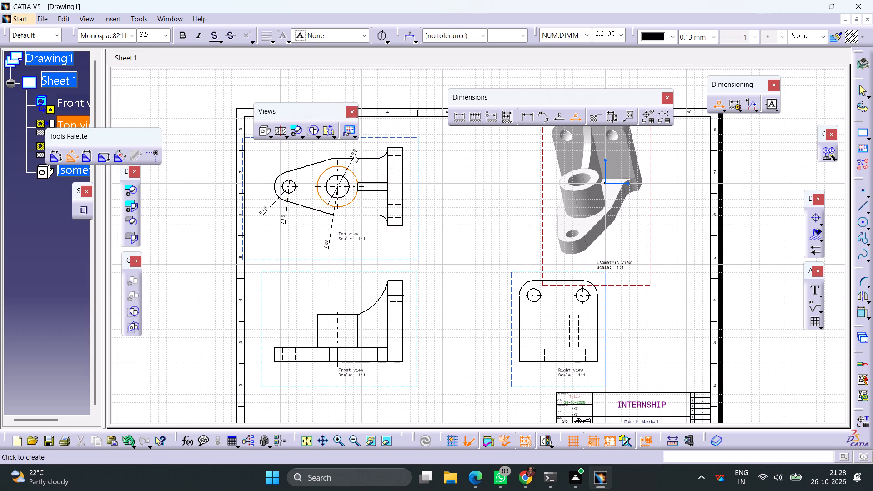
click(356, 150)
Add another diameter dimension to the boss's outer circle in the top view, placed above it towards the small hole.
middle_drag(384, 170, 412, 205)
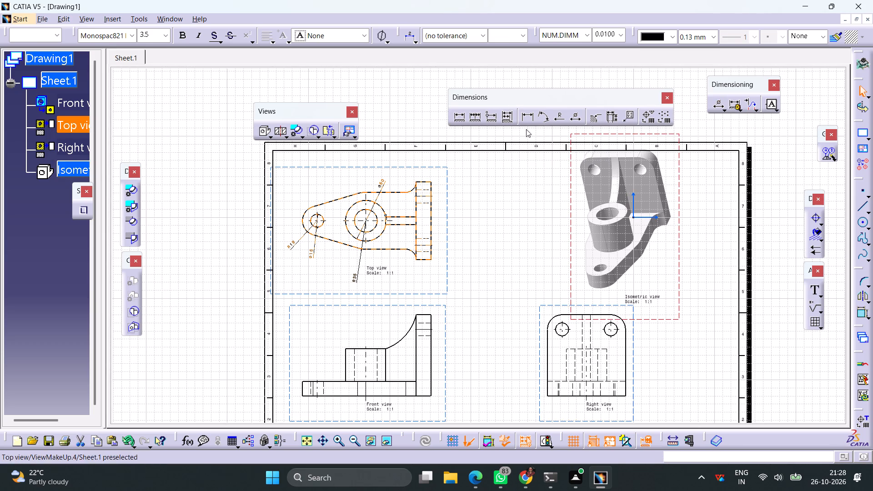
click(572, 116)
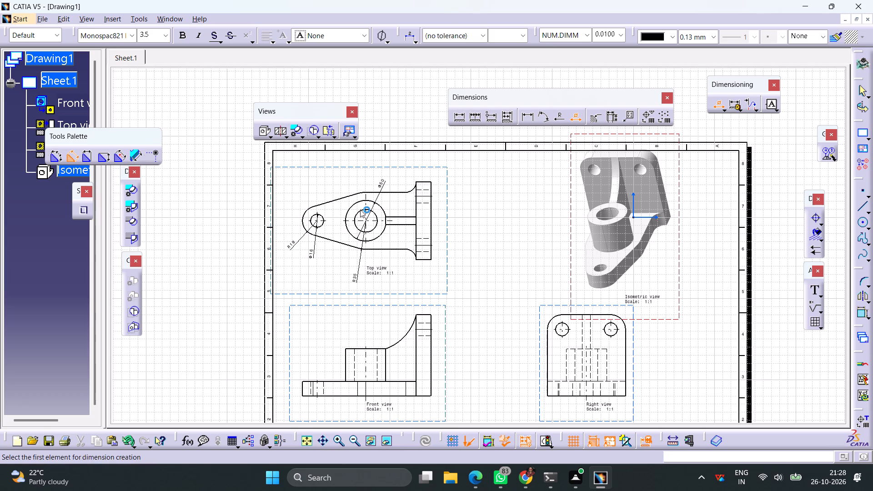
ctrl+middle_drag(361, 207, 353, 230)
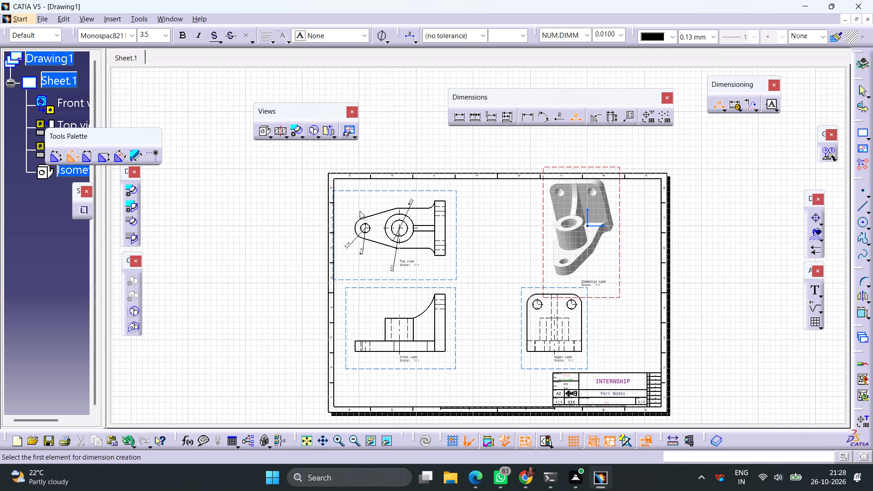
ctrl+middle_drag(369, 241, 364, 199)
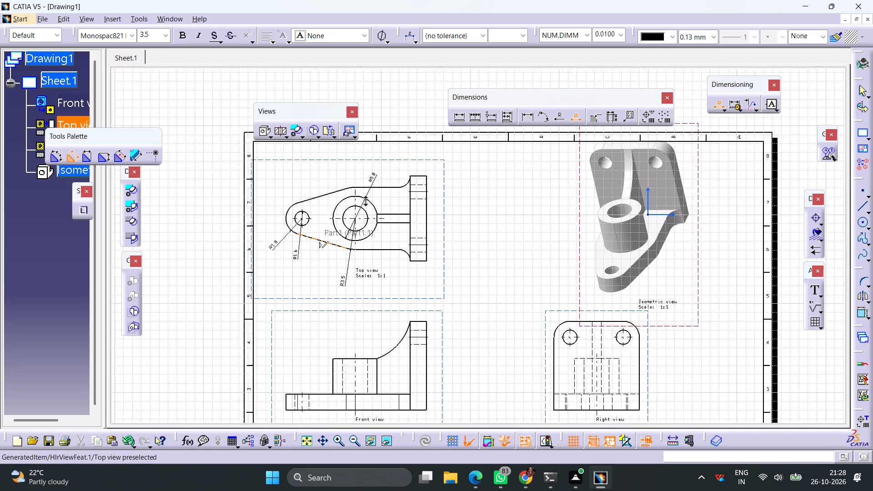
ctrl+middle_drag(364, 199, 364, 198)
click(315, 190)
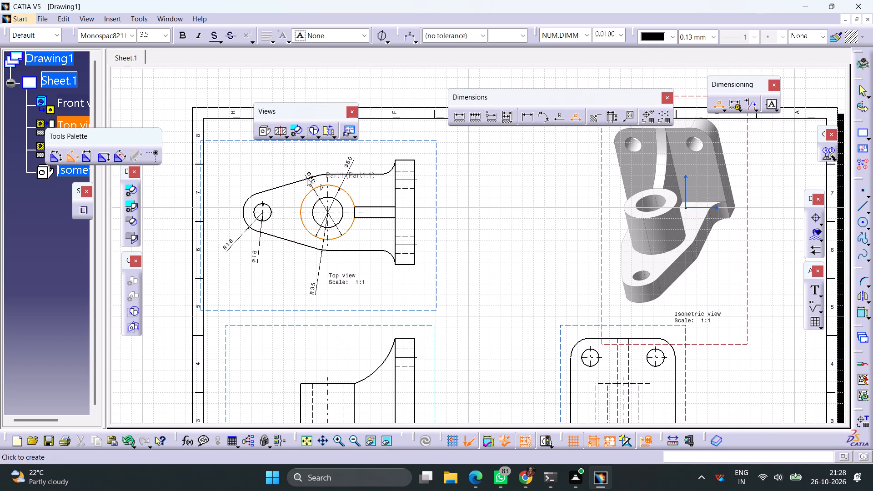
click(302, 166)
ctrl+middle_drag(470, 190, 467, 213)
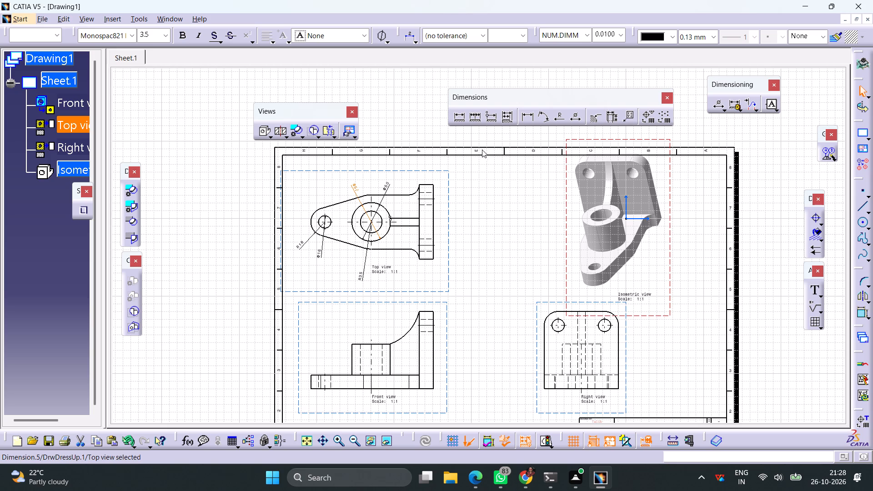
Dimension the vertical plate's thickness above its upper edge in the top view.
click(461, 123)
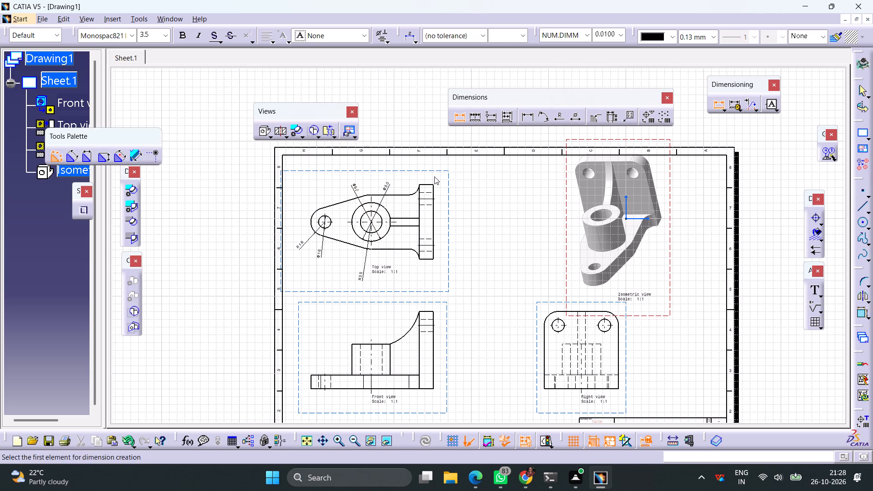
click(429, 185)
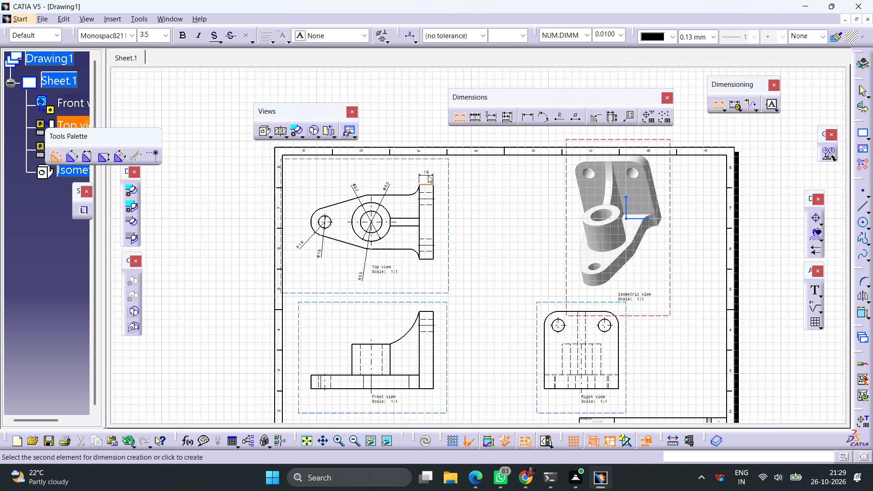
click(428, 175)
click(494, 213)
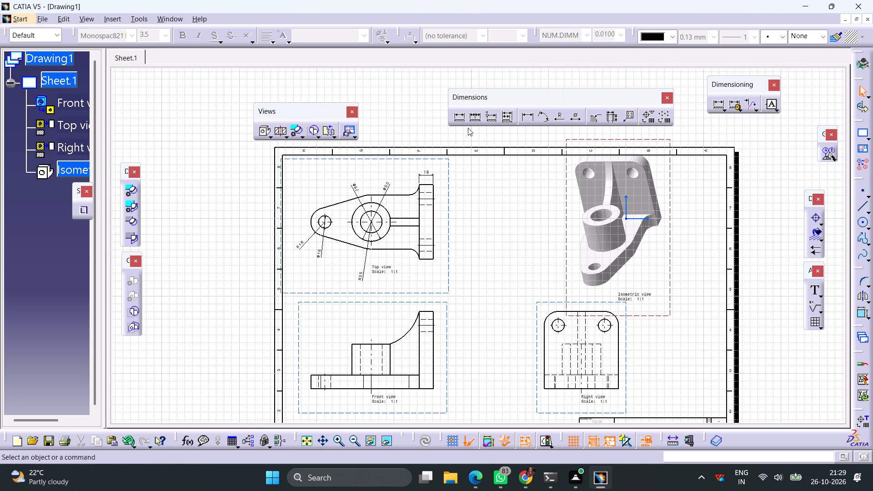
Dimension the horizontal centre distance between the small end hole and the boss in the top view.
click(457, 119)
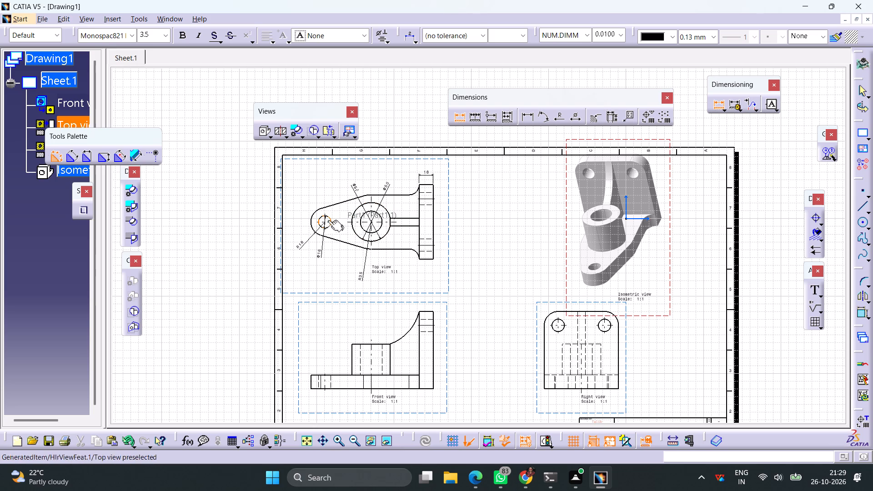
ctrl+middle_drag(339, 240, 327, 180)
middle_drag(321, 230, 532, 270)
click(426, 174)
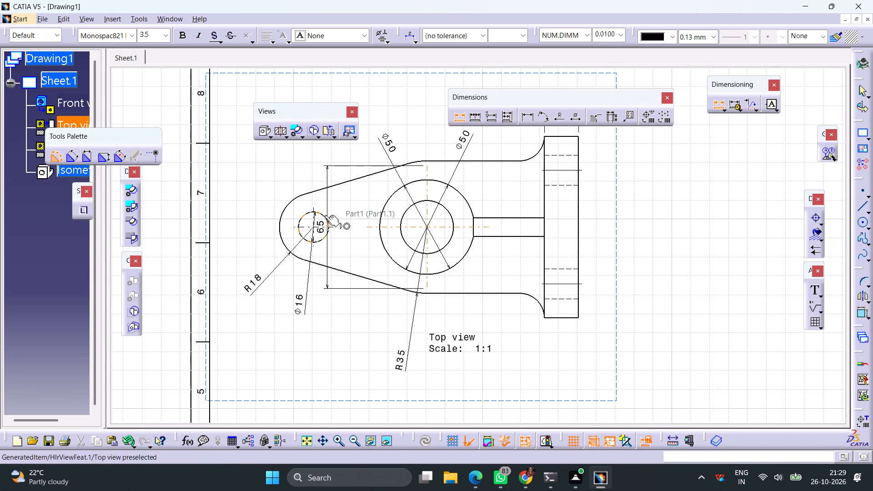
click(313, 208)
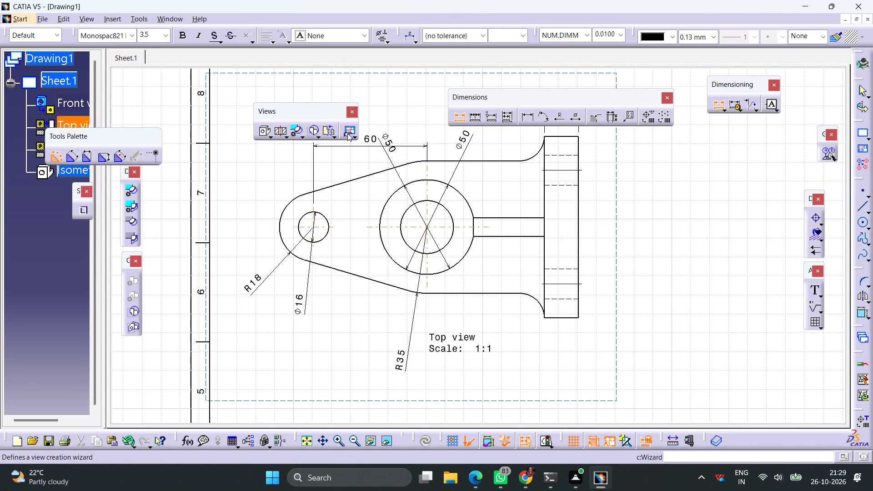
click(347, 144)
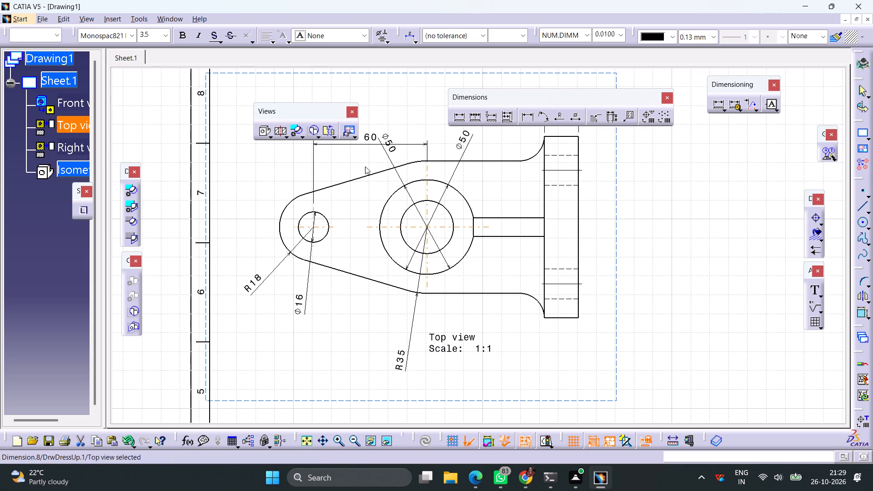
Dimension the horizontal distance from the boss centre to the vertical plate's inner face in the top view.
middle_drag(365, 168, 348, 202)
click(458, 120)
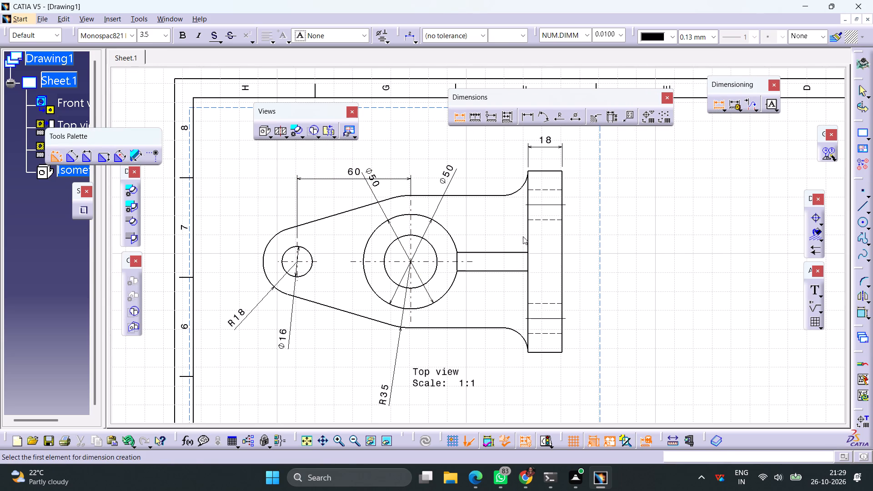
click(528, 234)
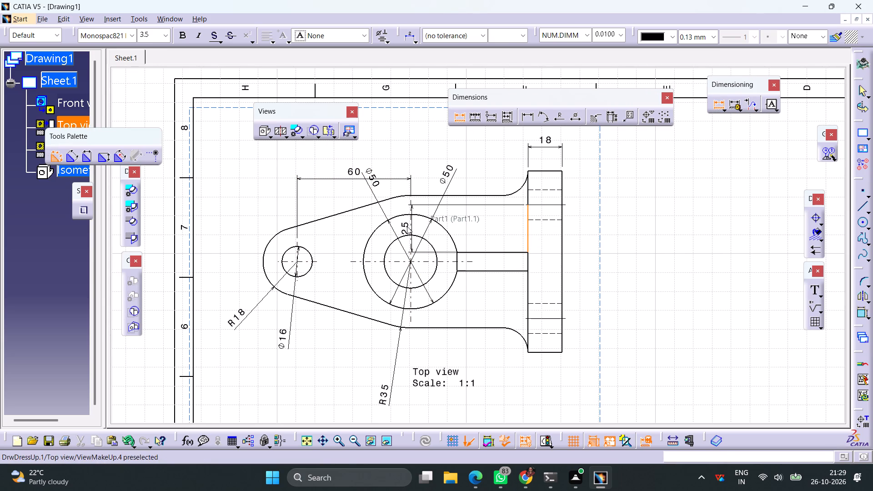
click(411, 223)
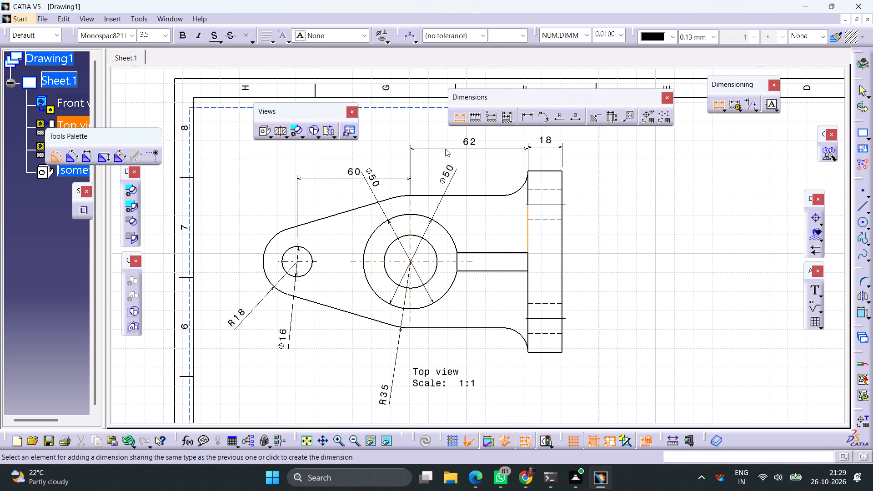
click(445, 149)
click(586, 212)
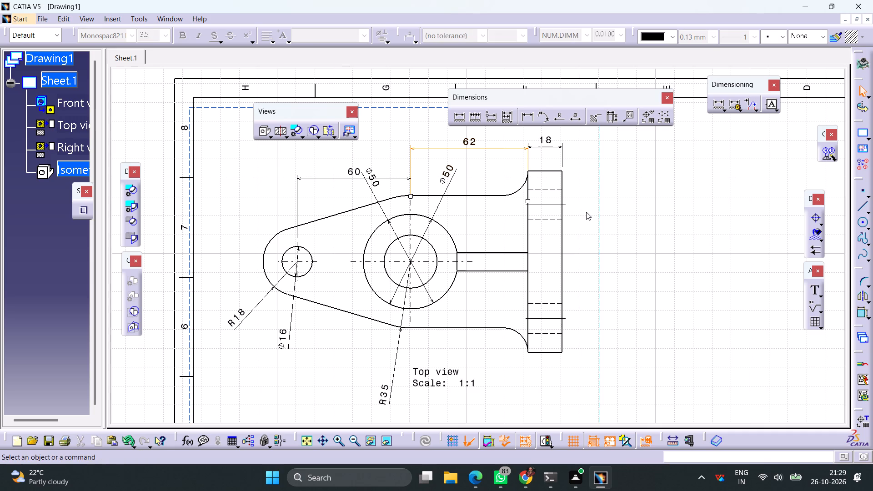
Dimension the rib's thickness in the top view, placing the dimension just outside the vertical plate.
click(455, 115)
click(493, 253)
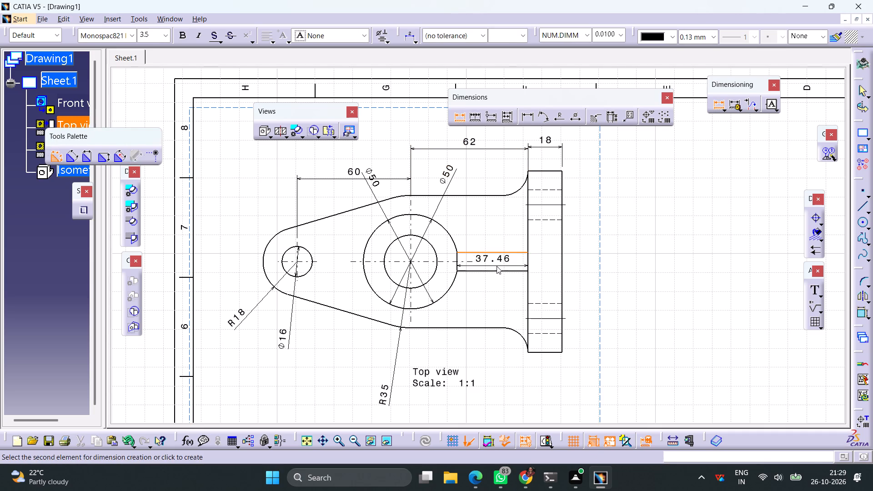
click(499, 271)
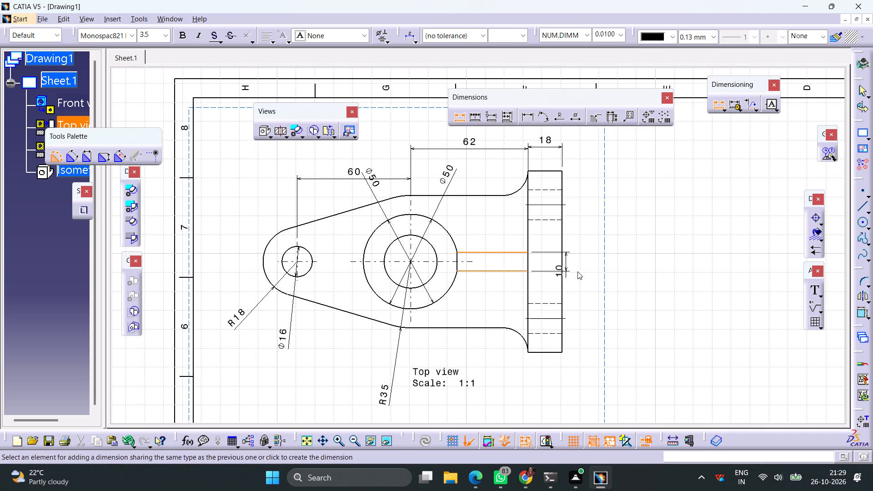
click(590, 269)
Dimension the boss's height above the base plate in the front view, placed beside the boss over the base.
ctrl+middle_drag(590, 206, 586, 242)
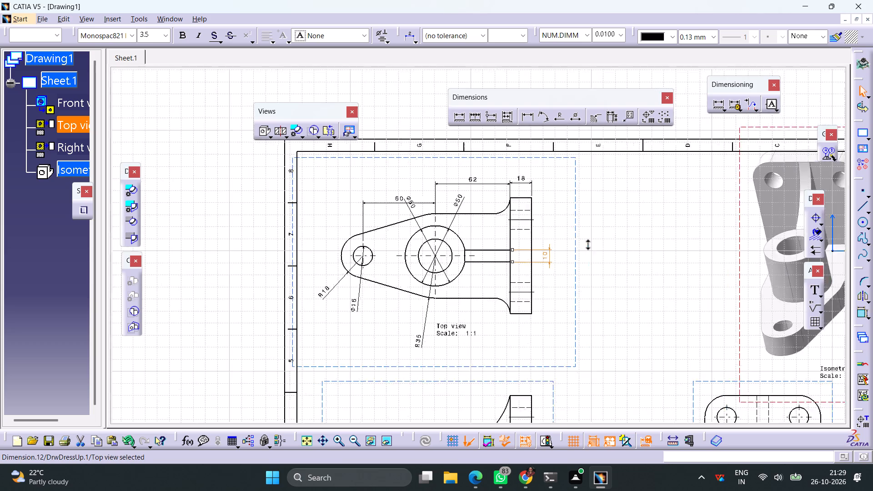
ctrl+middle_drag(586, 242, 584, 272)
scroll(542, 317, up, 1)
middle_drag(542, 317, 537, 240)
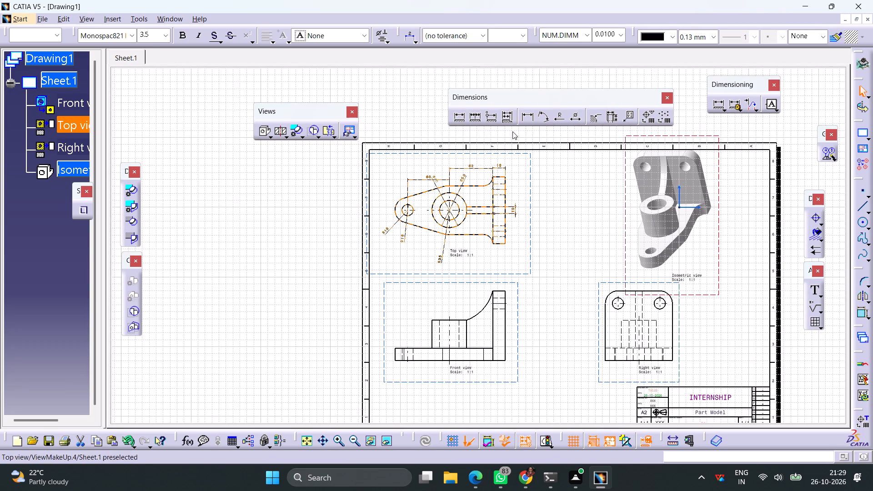
click(522, 120)
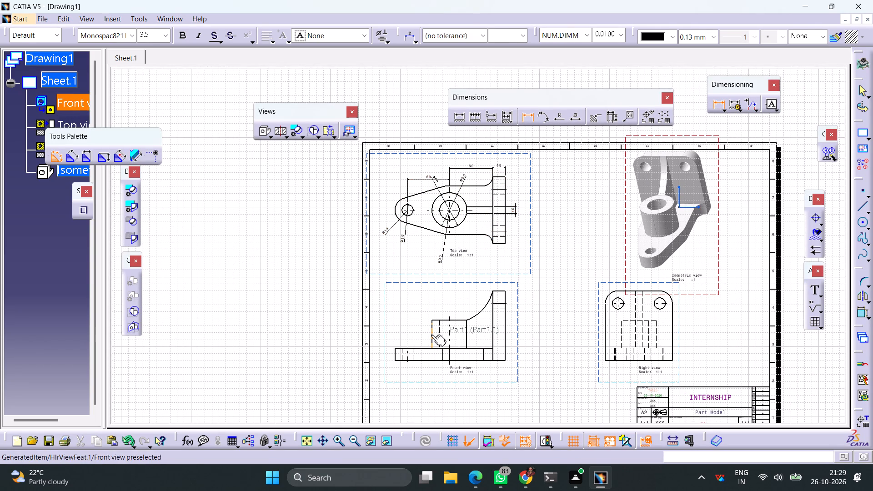
click(431, 335)
click(417, 331)
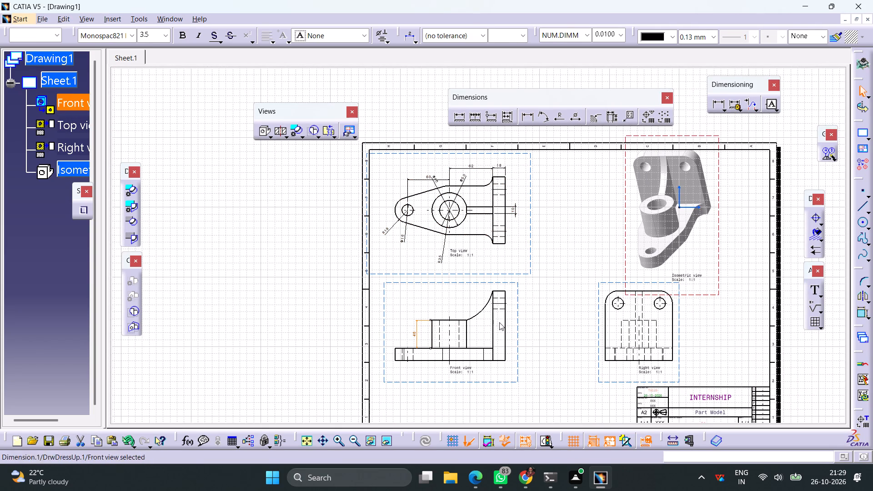
Dimension the base plate's thickness at its free end in the front view.
click(526, 117)
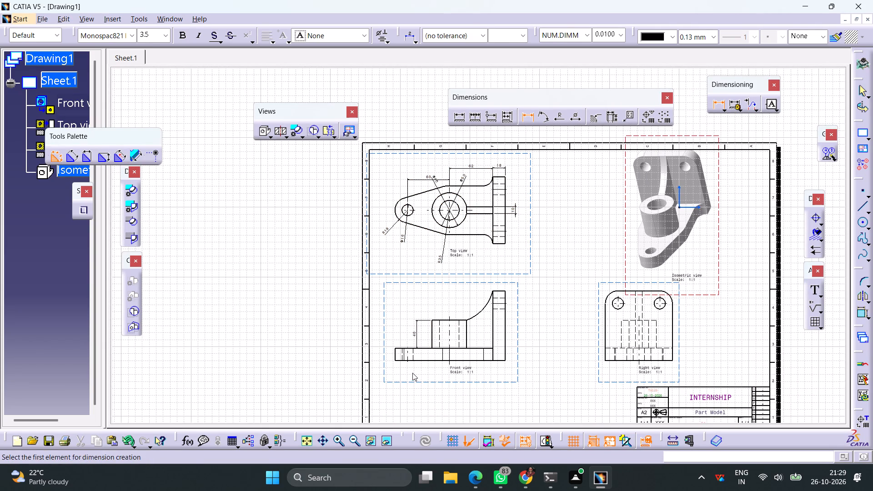
ctrl+middle_drag(419, 335, 431, 297)
middle_drag(421, 344, 476, 196)
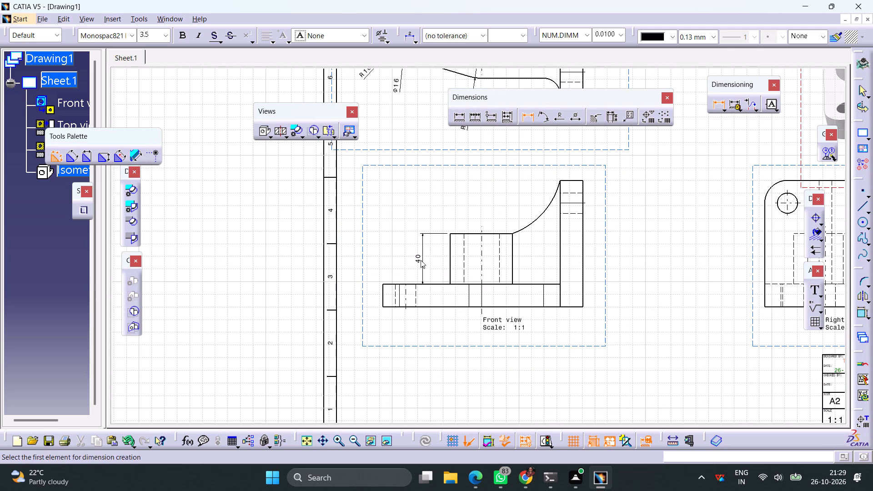
click(384, 295)
click(373, 301)
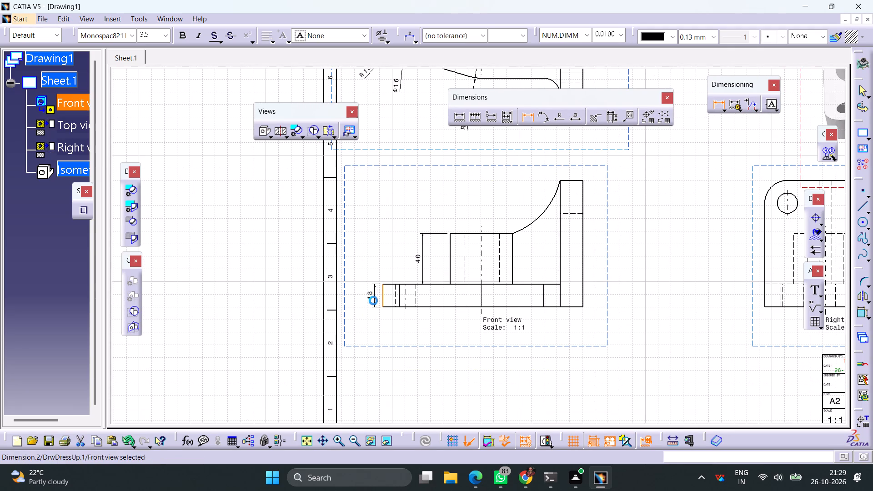
Dimension the overall height of the vertical plate in the front view, placed along its outer face.
click(459, 123)
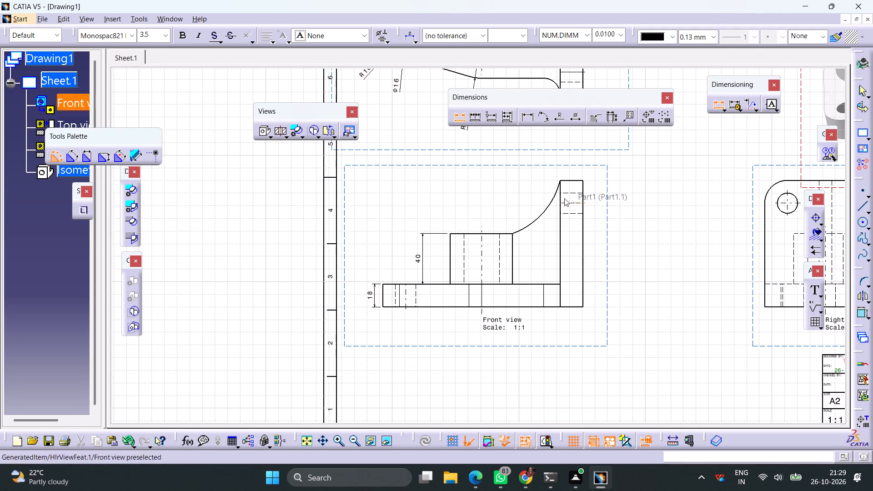
click(569, 180)
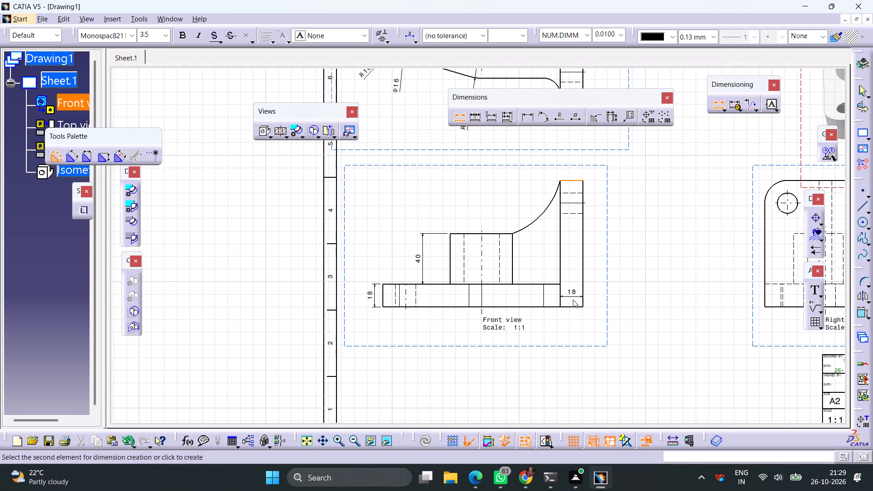
click(573, 307)
click(598, 269)
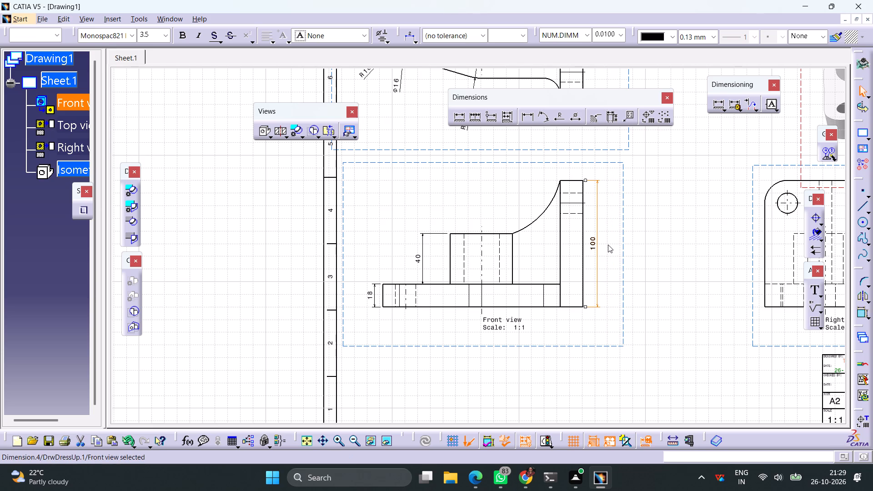
Dimension the vertical plate's thickness below its bottom edge in the front view.
ctrl+middle_drag(608, 245, 607, 252)
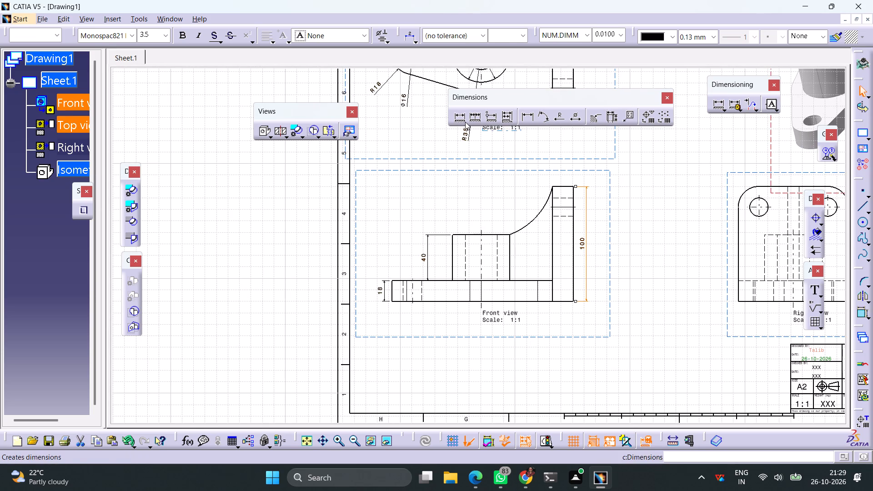
click(465, 122)
click(567, 302)
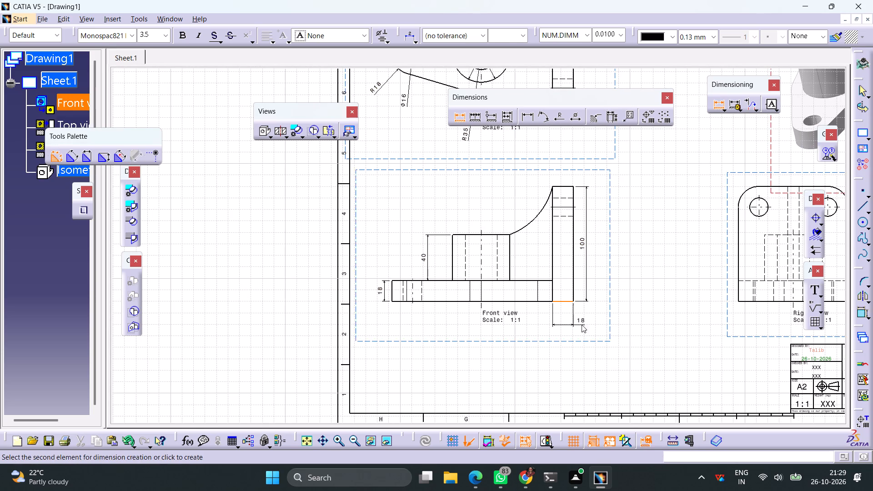
click(590, 324)
Add a radius dimension to each of the two rounded upper corners of the plate in the right view.
middle_drag(601, 264, 543, 407)
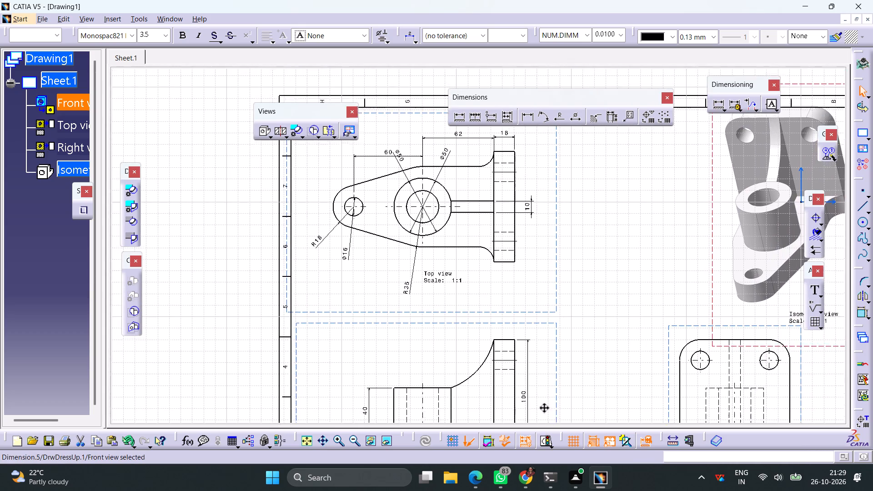
middle_drag(543, 407, 429, 302)
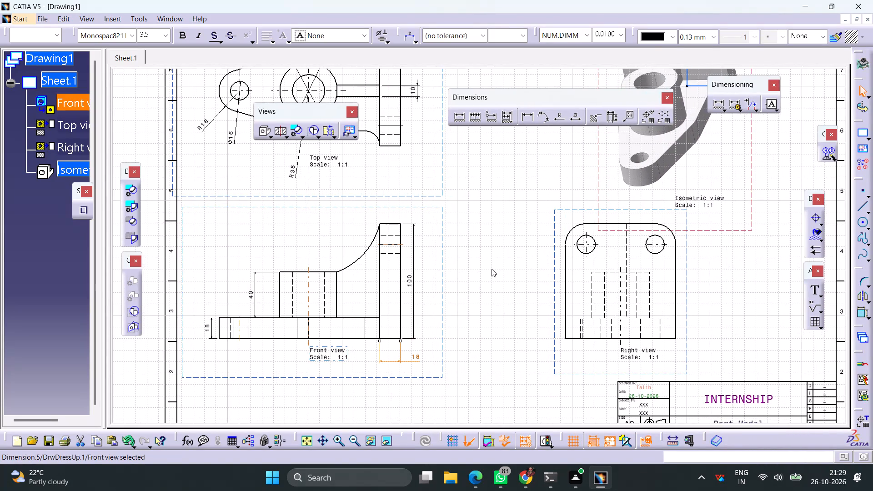
ctrl+middle_drag(492, 269, 487, 291)
middle_drag(488, 277, 431, 322)
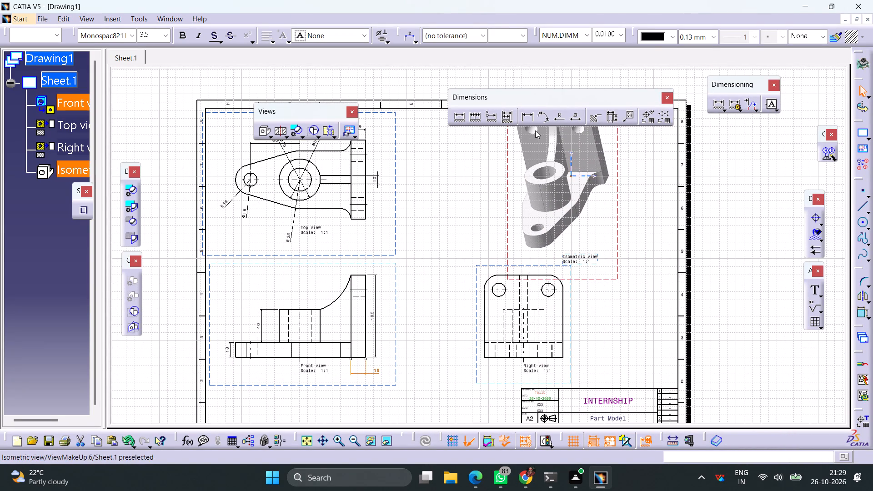
click(557, 119)
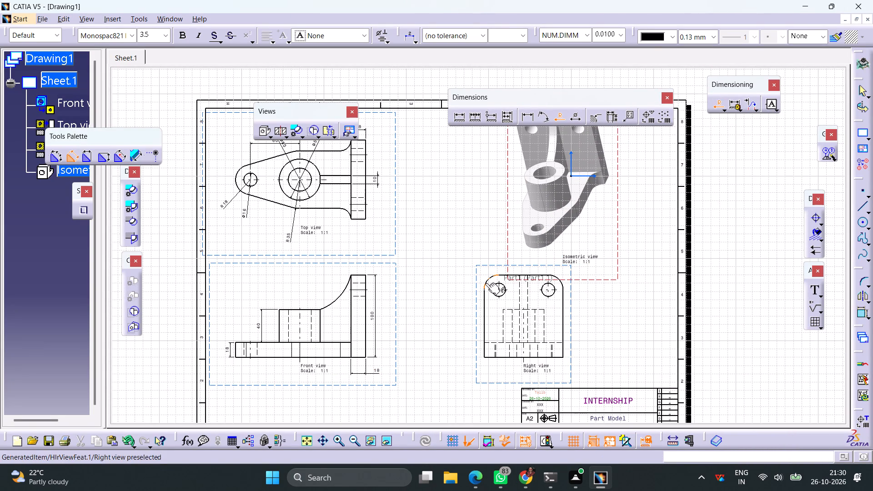
click(485, 283)
click(476, 276)
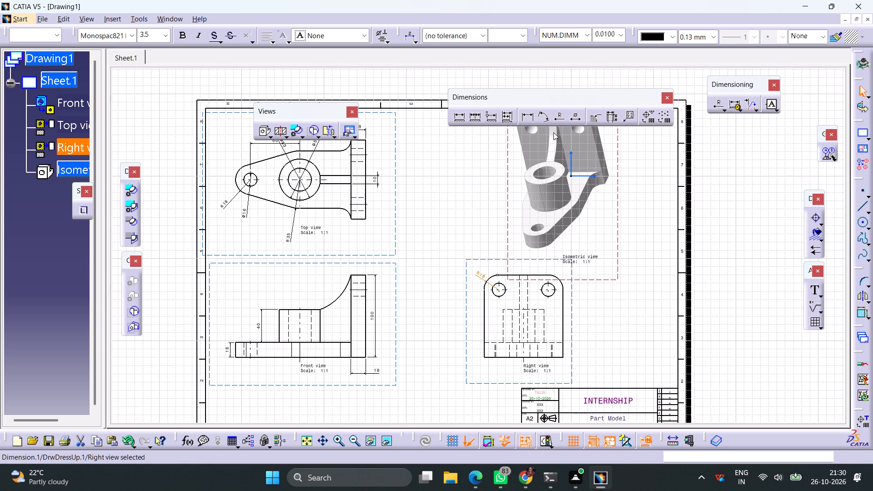
click(555, 119)
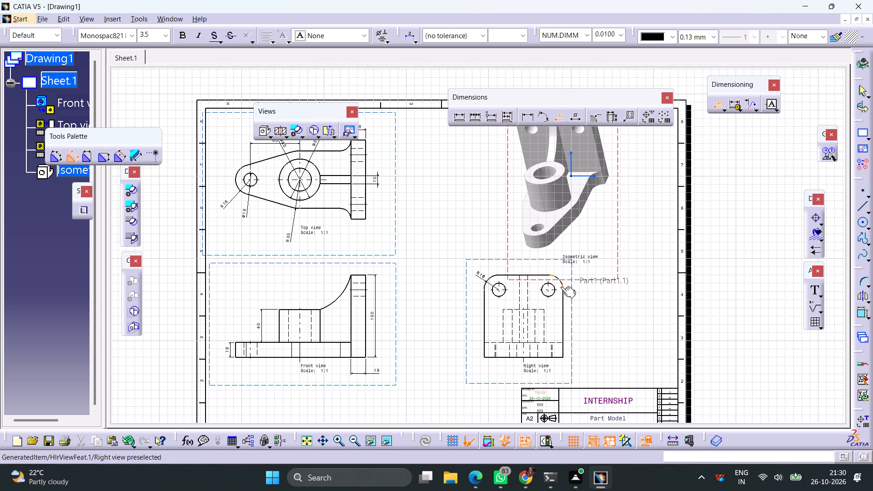
click(561, 286)
click(586, 284)
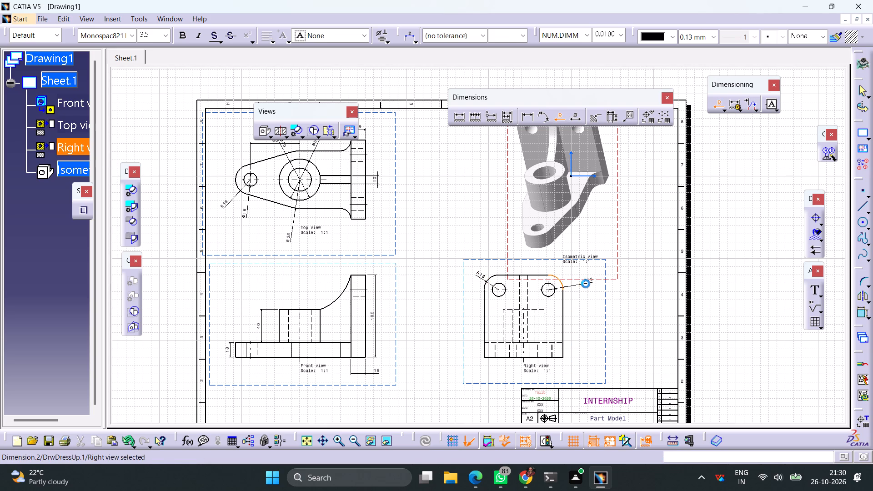
Dimension the diameter of the left mounting hole in the right view, placed outside the plate.
click(569, 122)
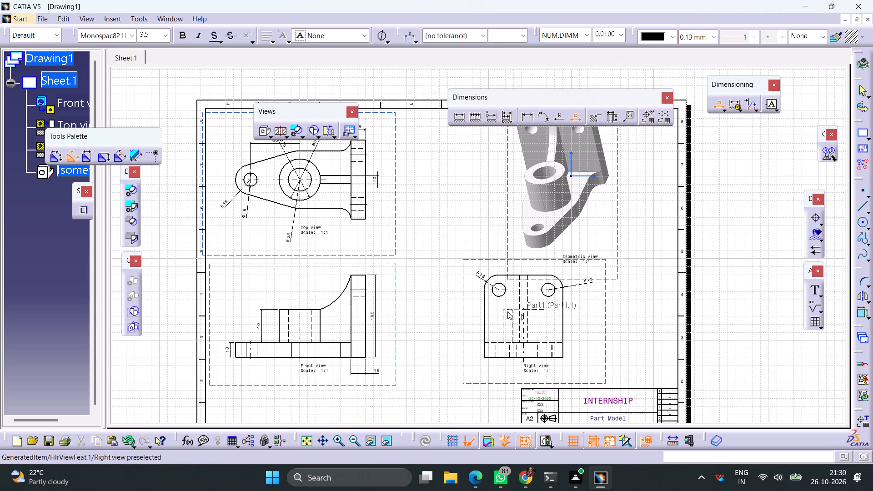
click(492, 294)
click(465, 307)
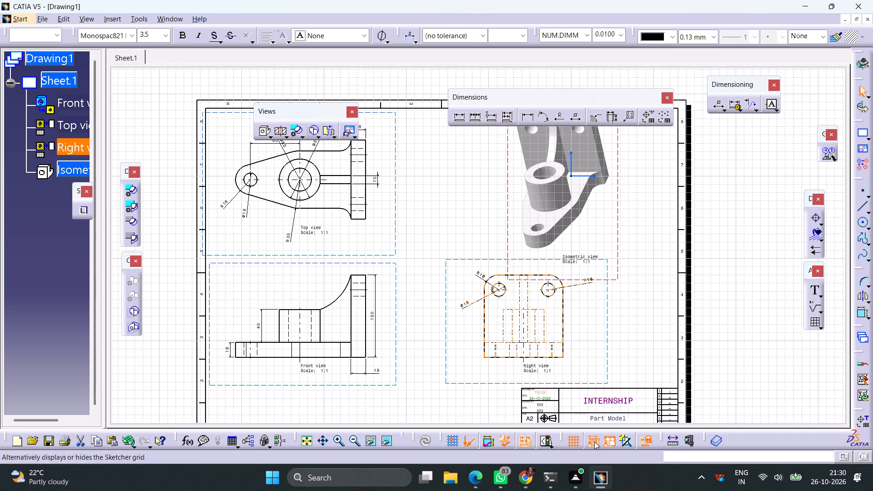
Hide the view frames and the grid on the drawing sheet.
click(606, 440)
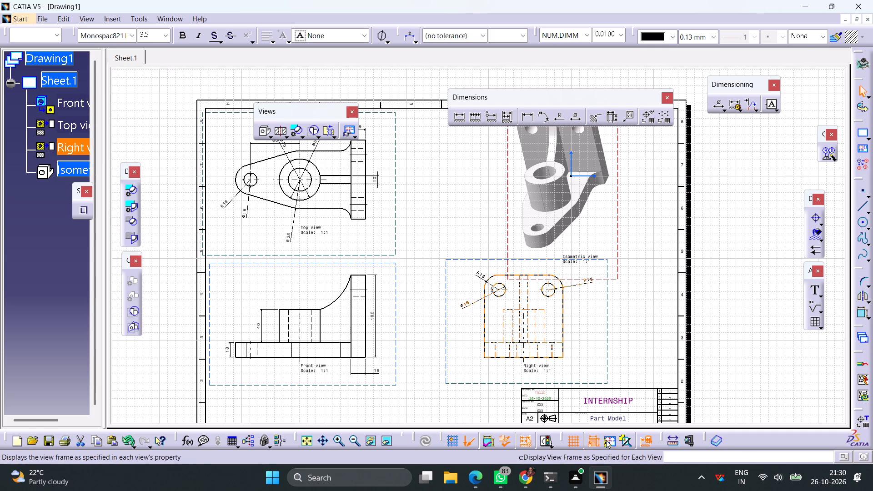
click(576, 440)
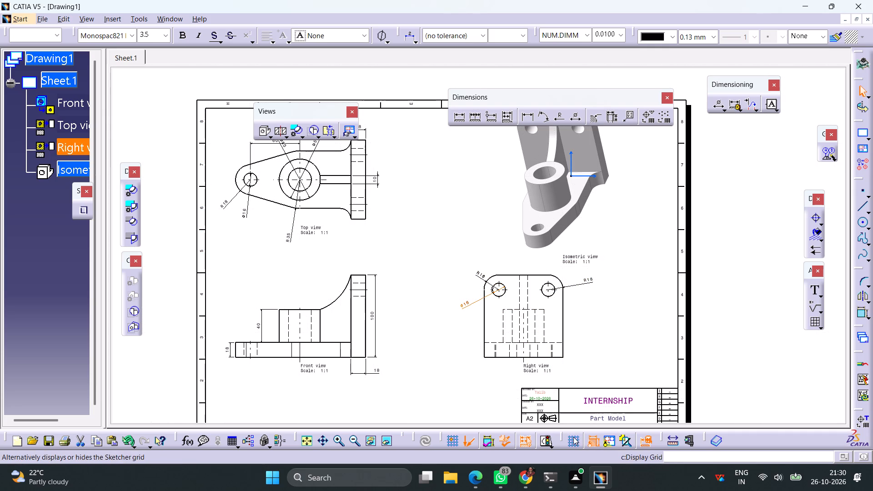
Set the front view label's font size to 7 mm and move the label so it is centred beneath the view.
ctrl+middle_drag(603, 331, 591, 362)
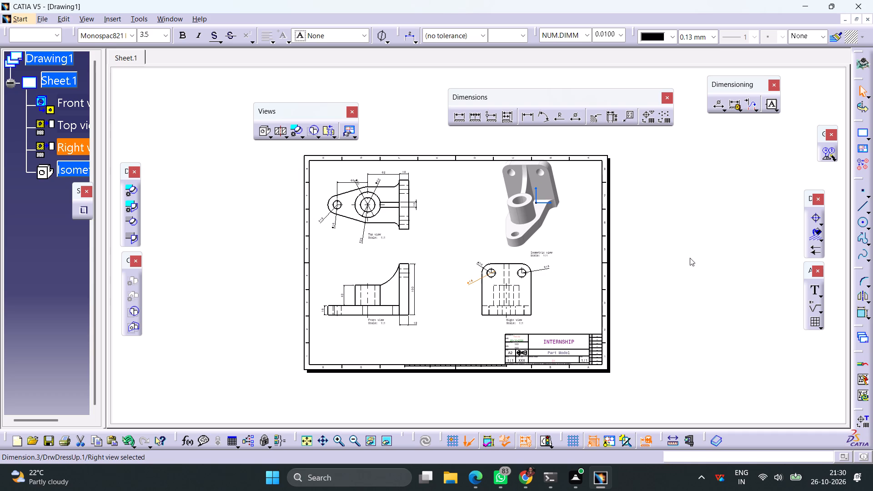
double_click(376, 321)
click(162, 36)
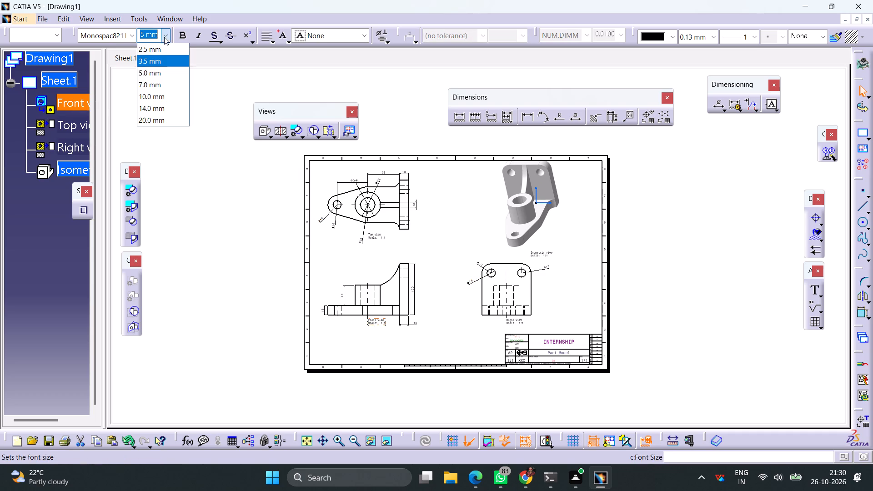
click(161, 83)
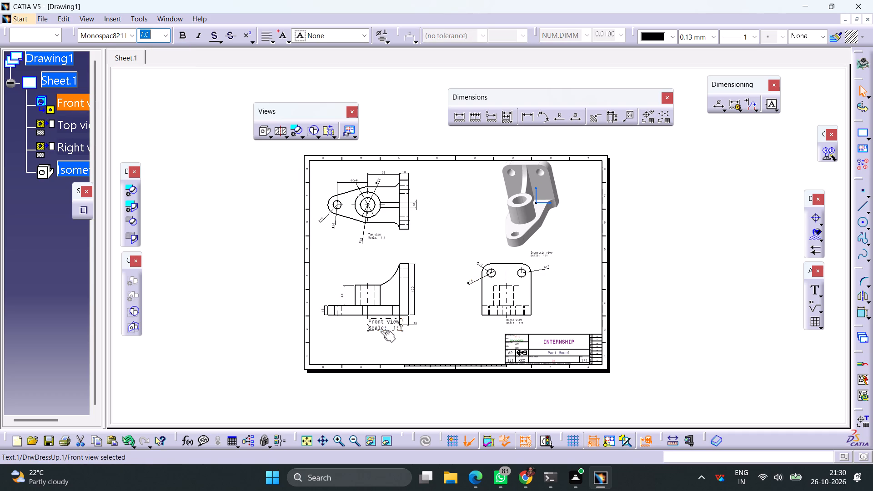
drag(383, 326, 369, 331)
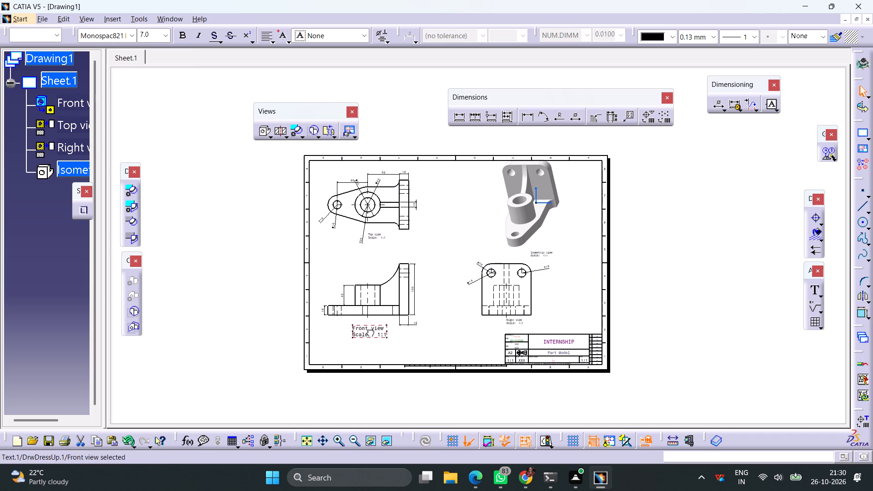
drag(369, 331, 370, 327)
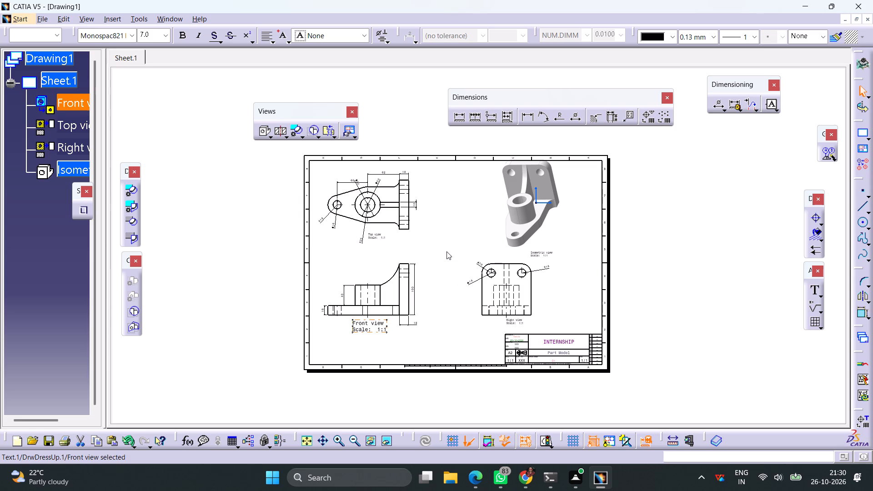
click(450, 237)
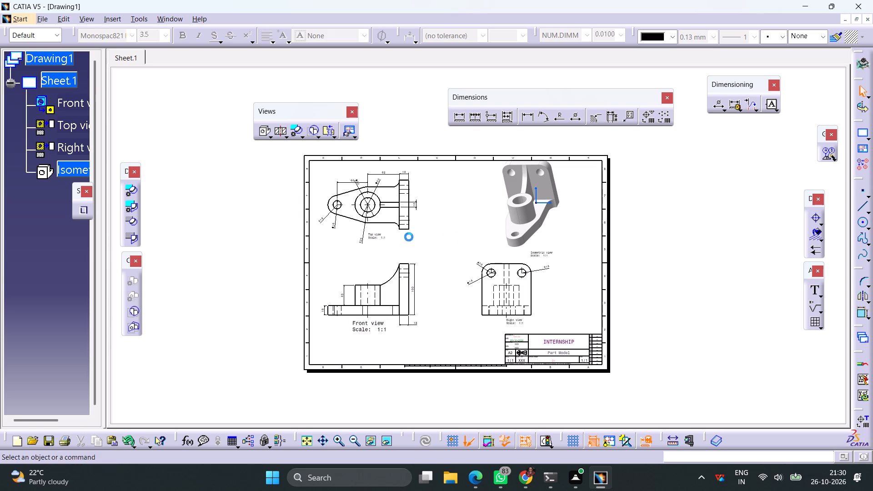
Set the top view label's font size to 7 mm.
click(380, 236)
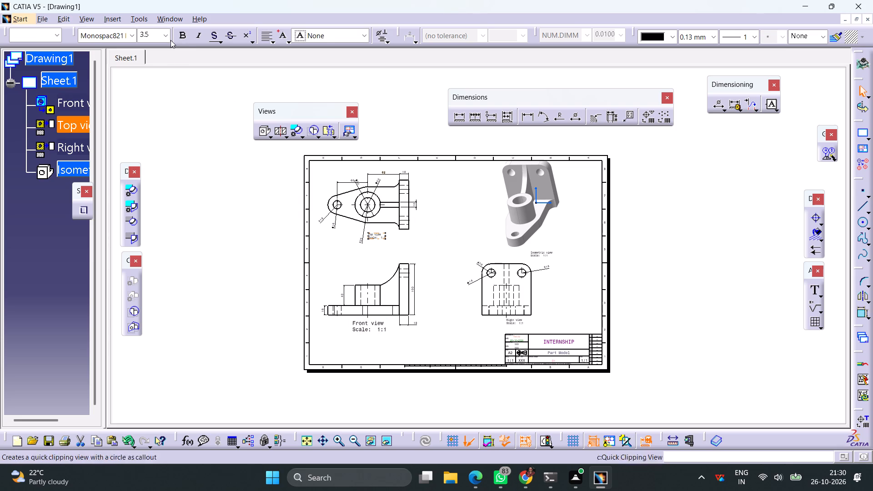
click(165, 37)
click(154, 92)
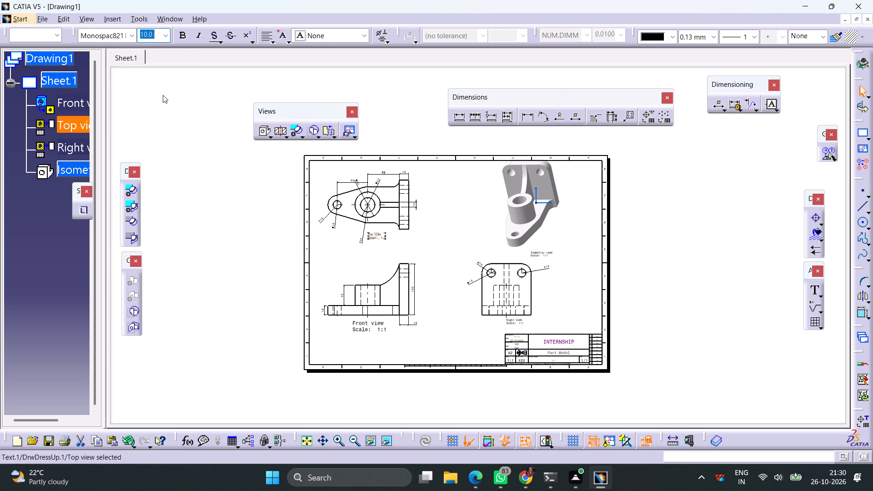
click(167, 34)
click(156, 81)
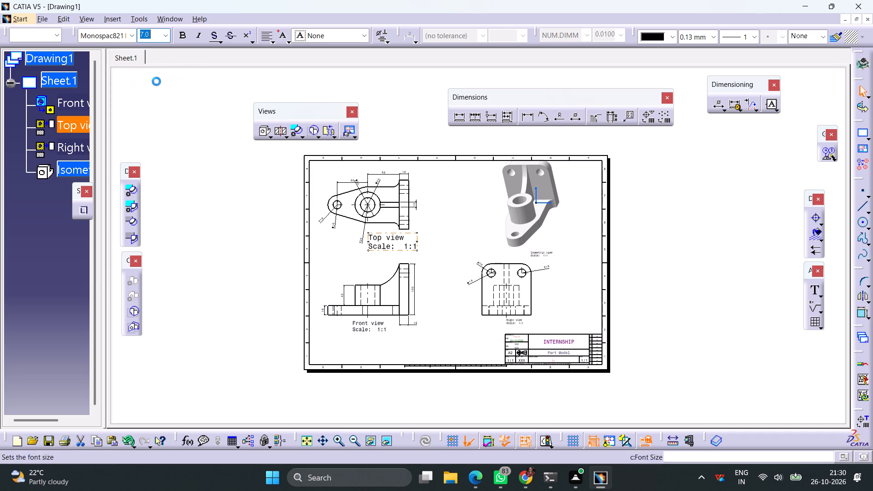
click(449, 237)
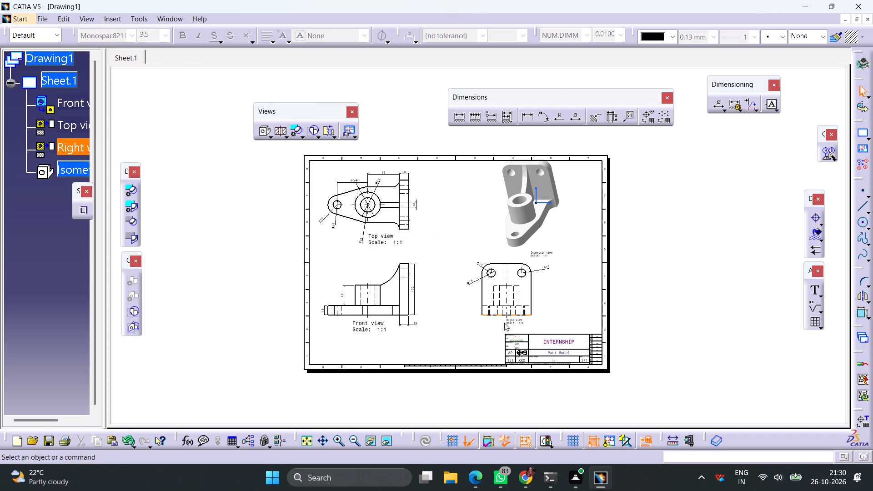
Set the right view label's font size to 7 mm.
click(514, 325)
click(164, 32)
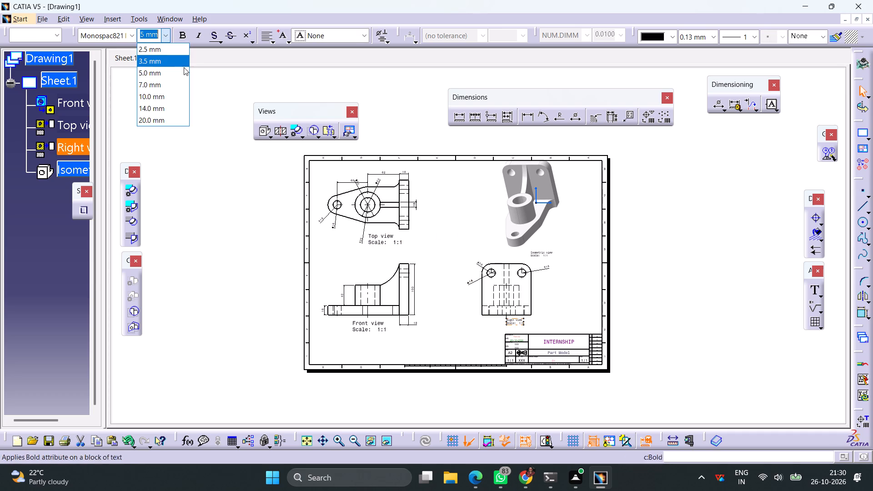
click(152, 85)
click(567, 298)
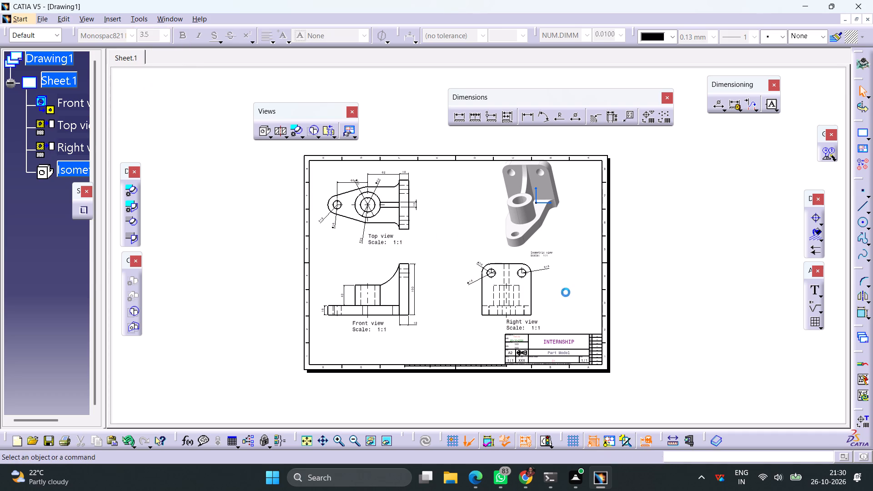
Set the isometric view label's font size to 7 mm.
click(545, 250)
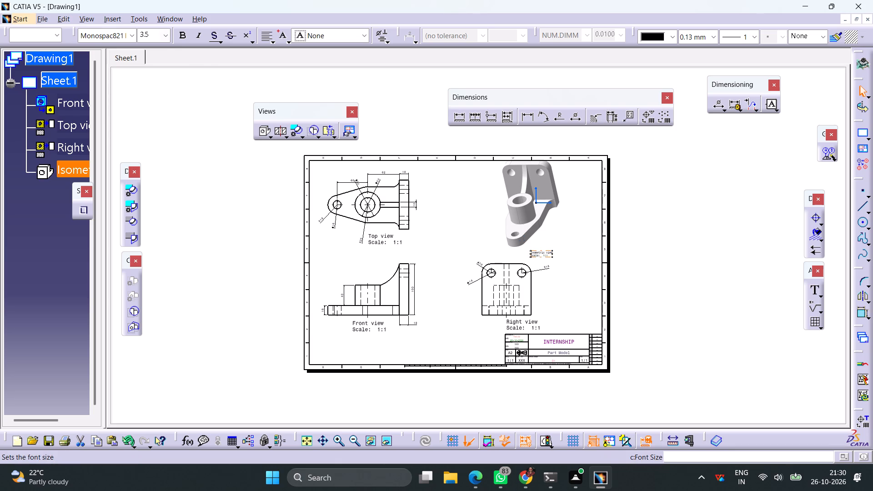
click(163, 37)
click(159, 80)
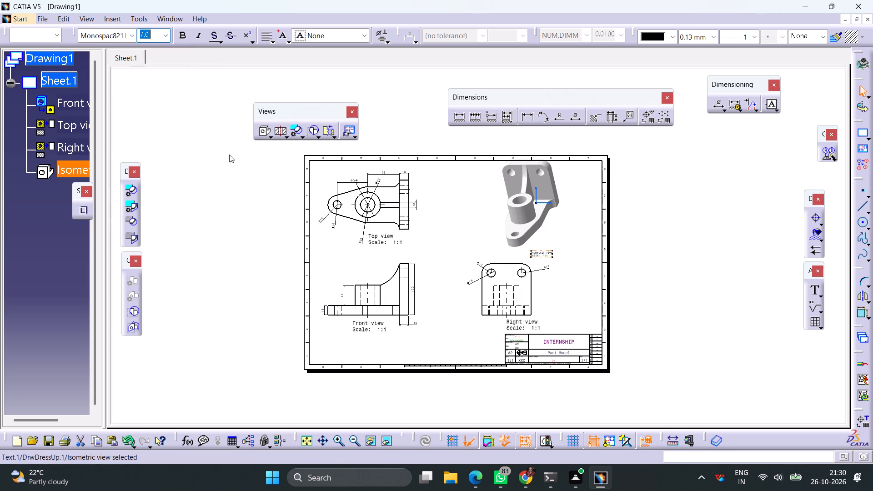
click(252, 236)
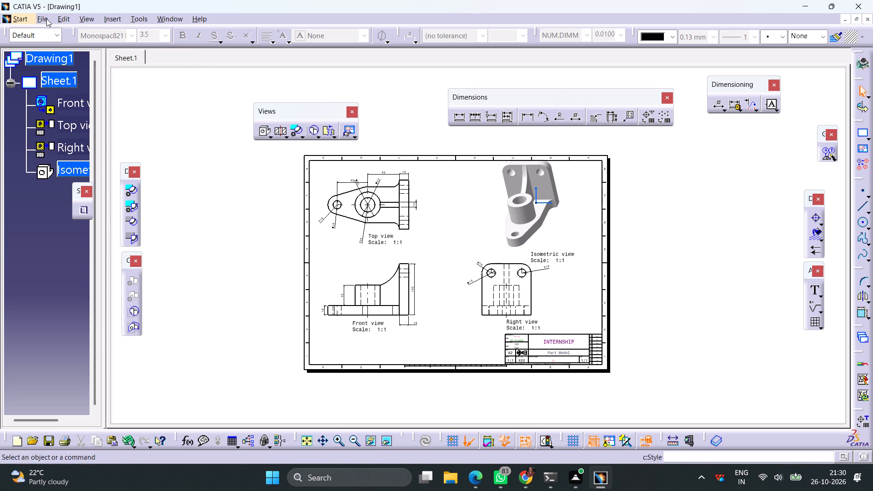
Save the drawing as Drawing1 in CATDrawing format in the internship folder, without saving the modified document it points to.
click(45, 18)
click(74, 115)
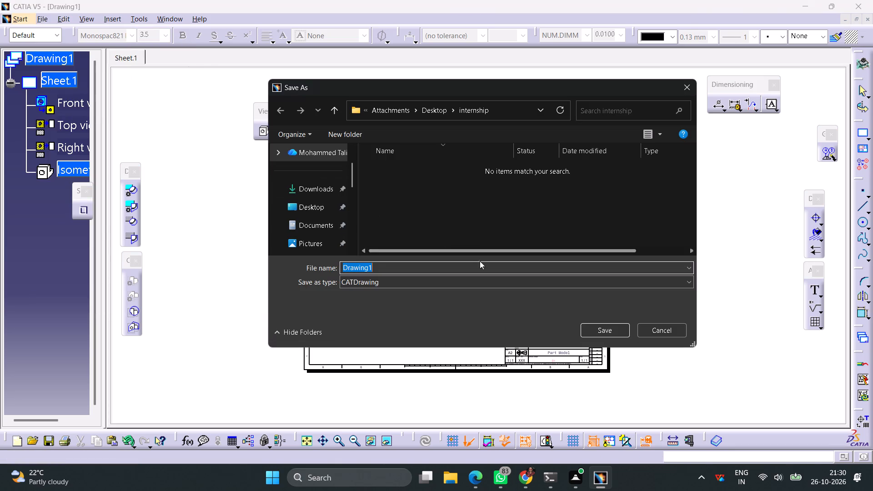
click(600, 337)
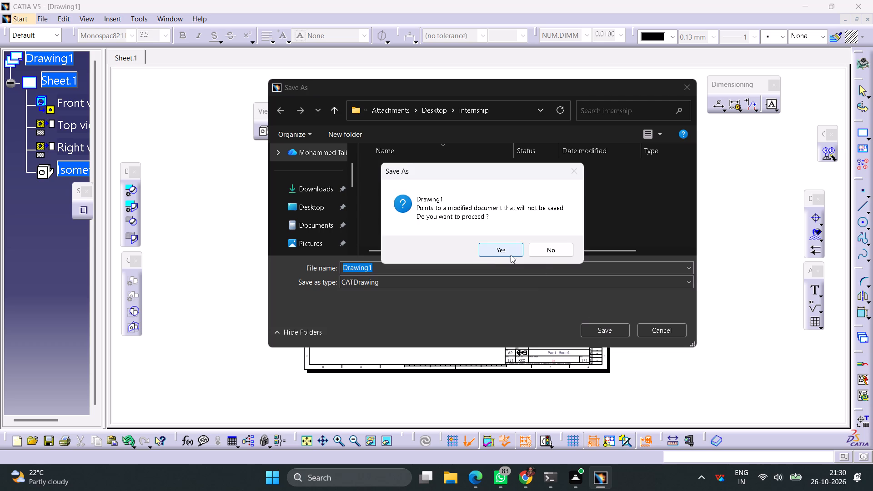
click(511, 255)
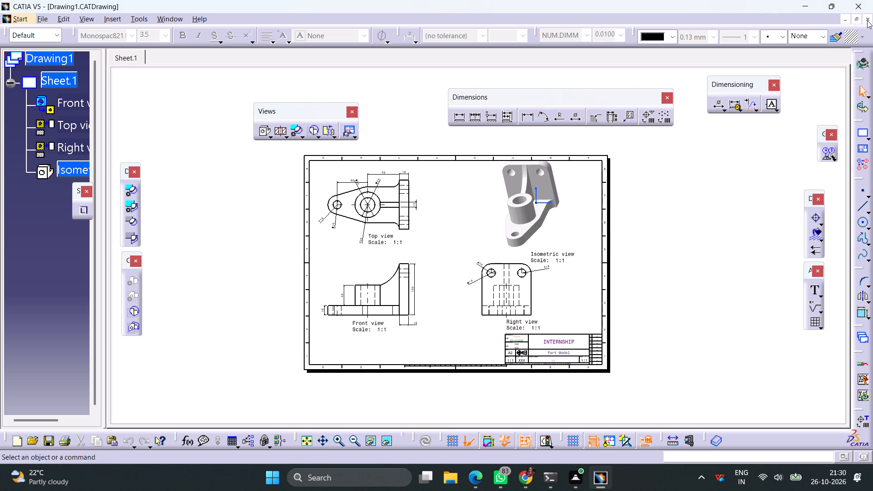
Close the drawing and the Product1 document, discarding the changes to Product1.
click(867, 20)
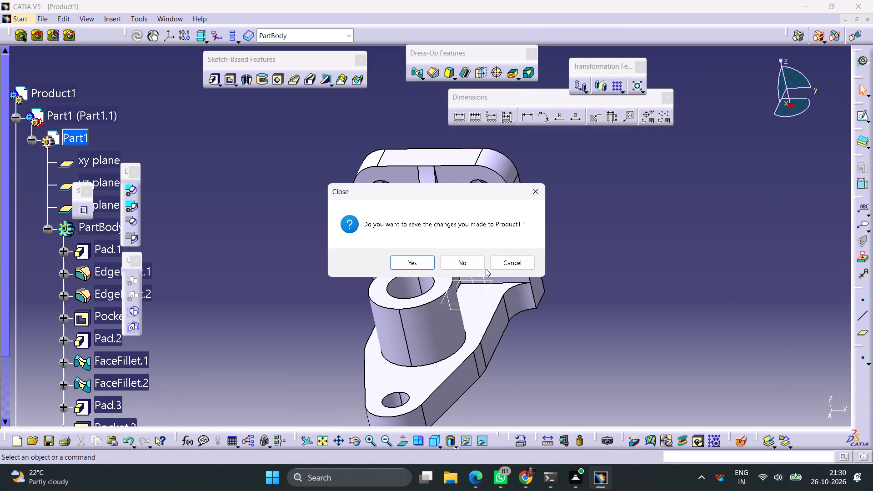
click(466, 261)
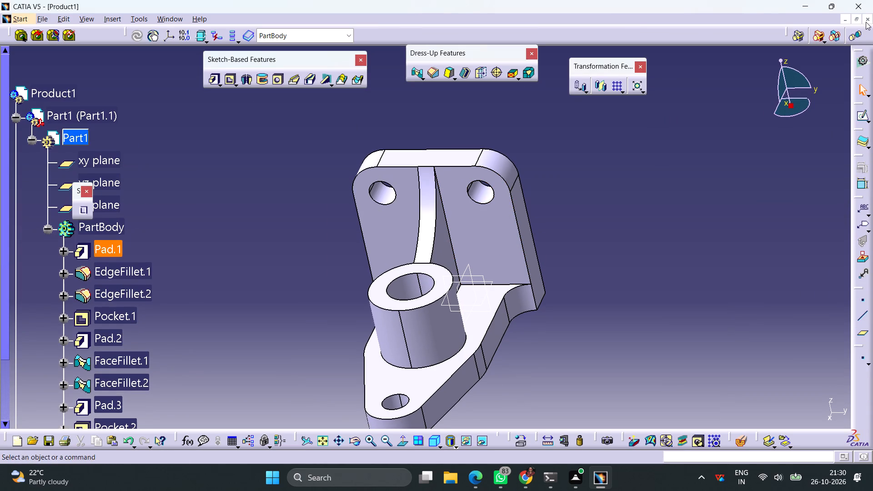
click(866, 22)
Stop the macro recording.
click(82, 214)
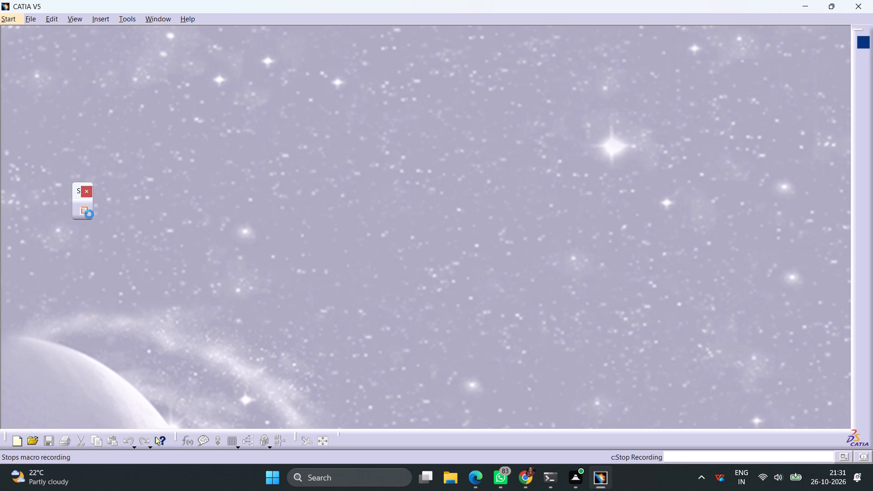